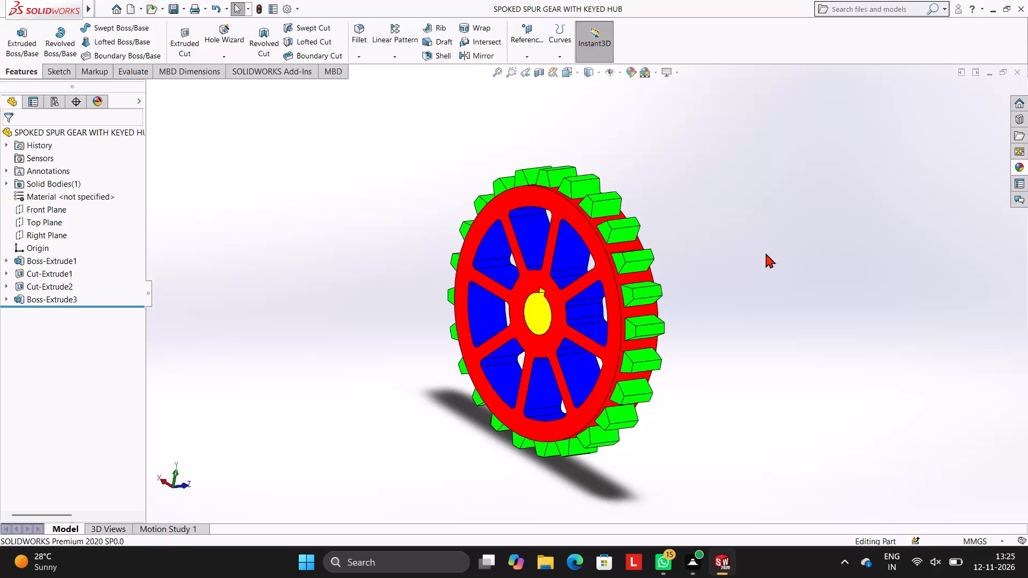
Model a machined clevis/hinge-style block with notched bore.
Close the spur gear model and create a new part document.
left_click(1017, 74)
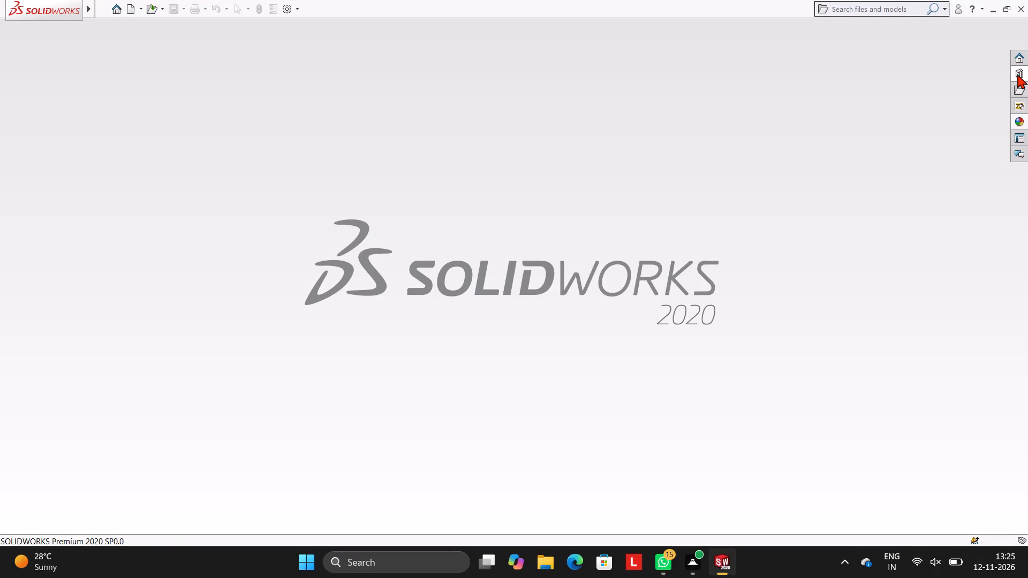
left_click(132, 11)
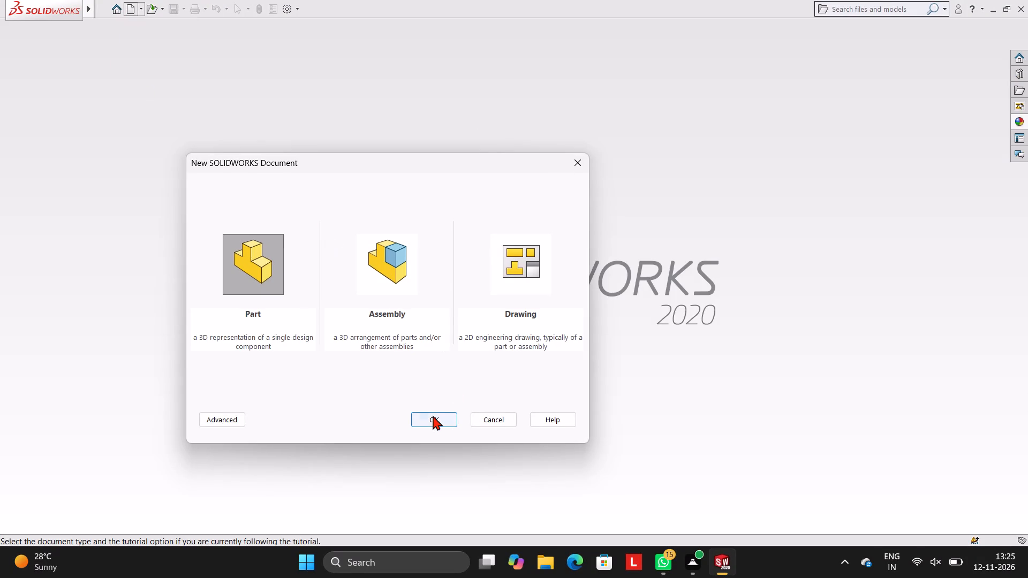
left_click(433, 415)
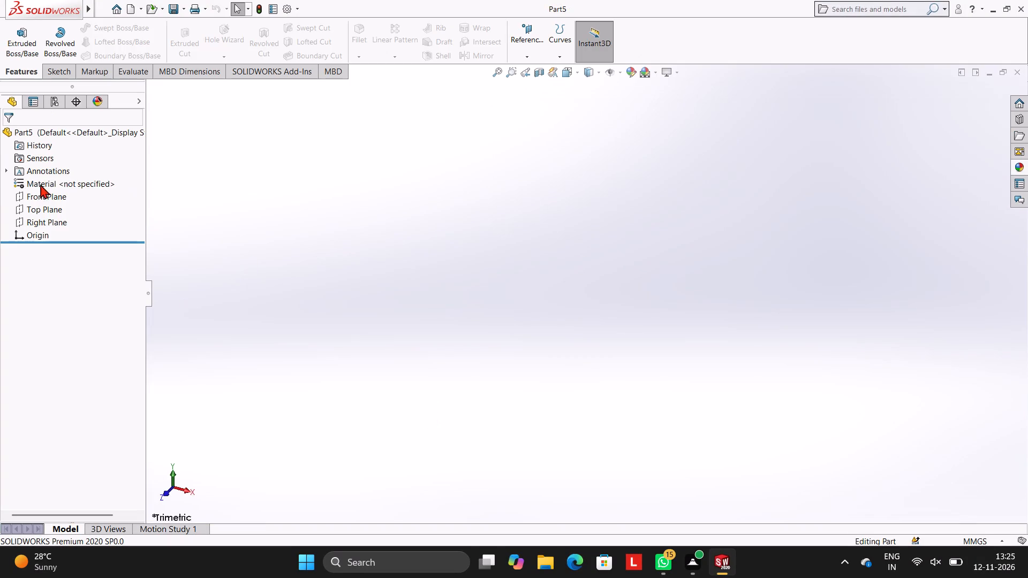
Start a sketch on the Front Plane.
left_click(40, 199)
left_click(46, 186)
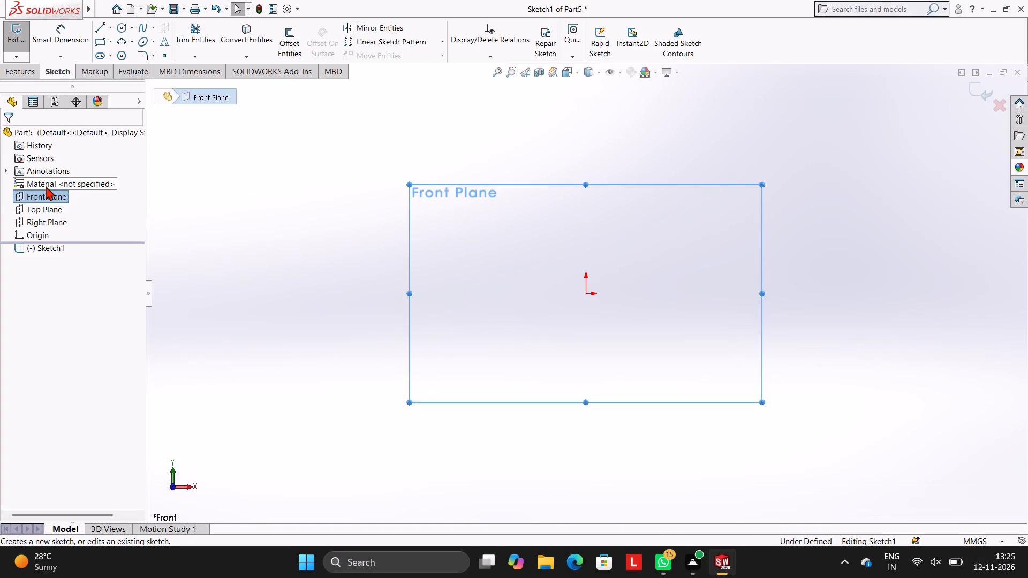
left_click(443, 240)
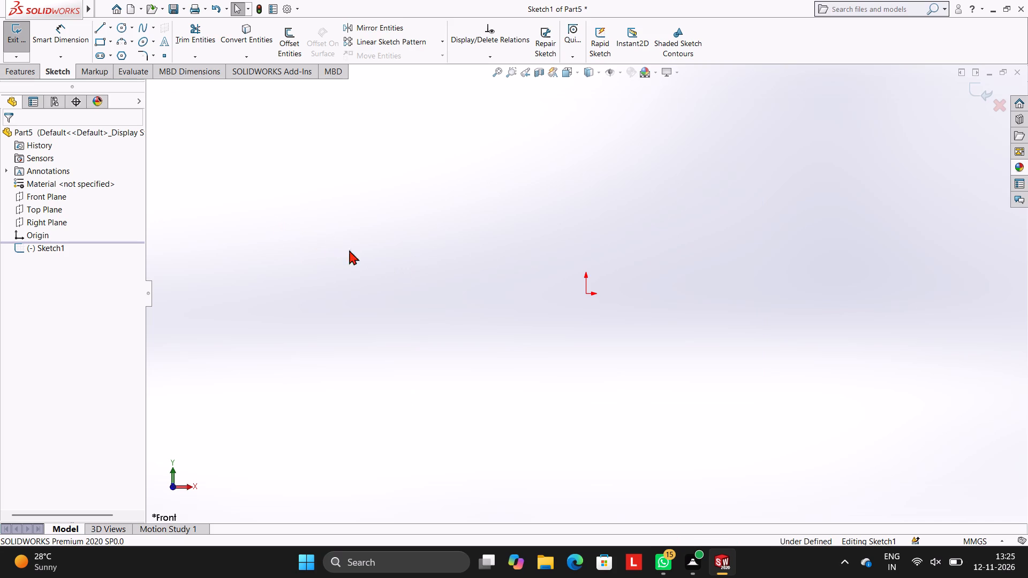
Sketch a closed 52 mm square, starting with a horizontal midpoint line centred on the origin (26 mm half-length) as its lower edge.
left_click(98, 27)
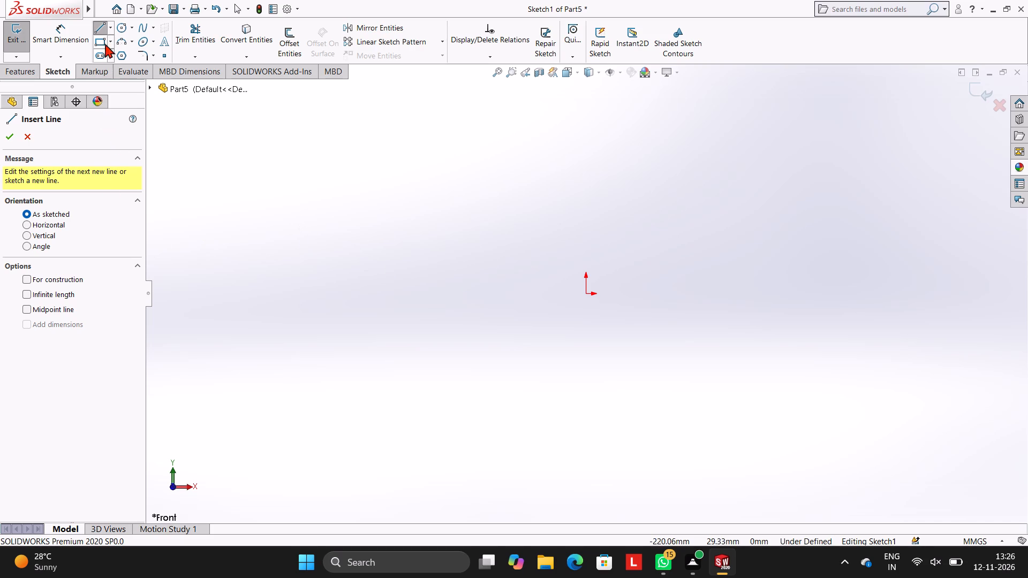
left_click(109, 26)
left_click(109, 62)
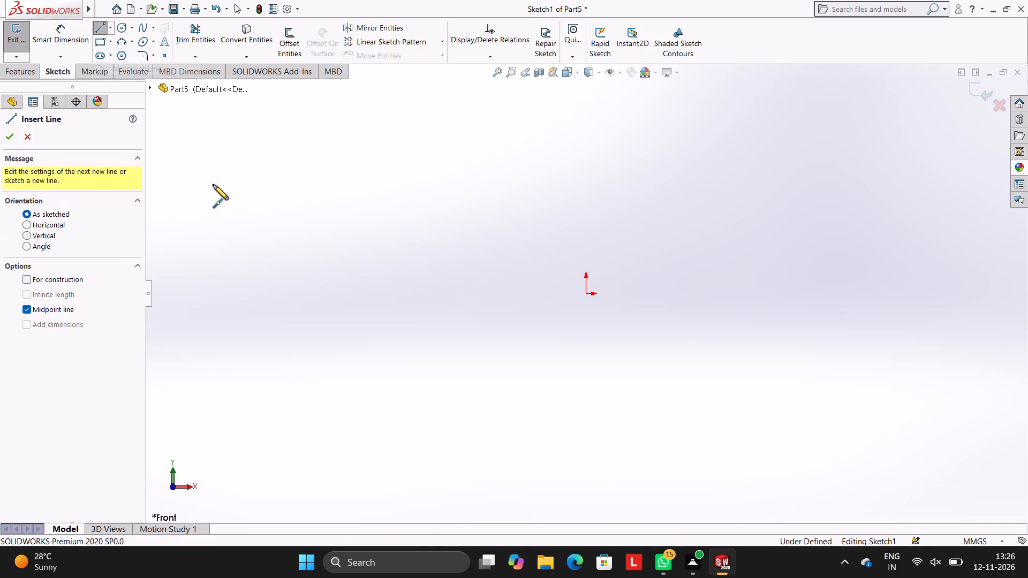
left_click(586, 293)
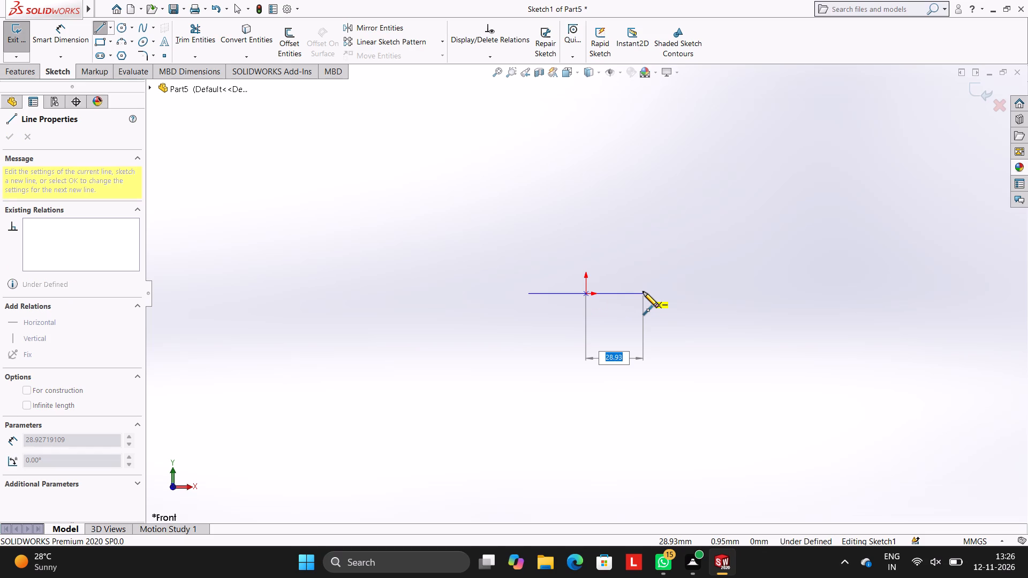
type("26")
key("Return")
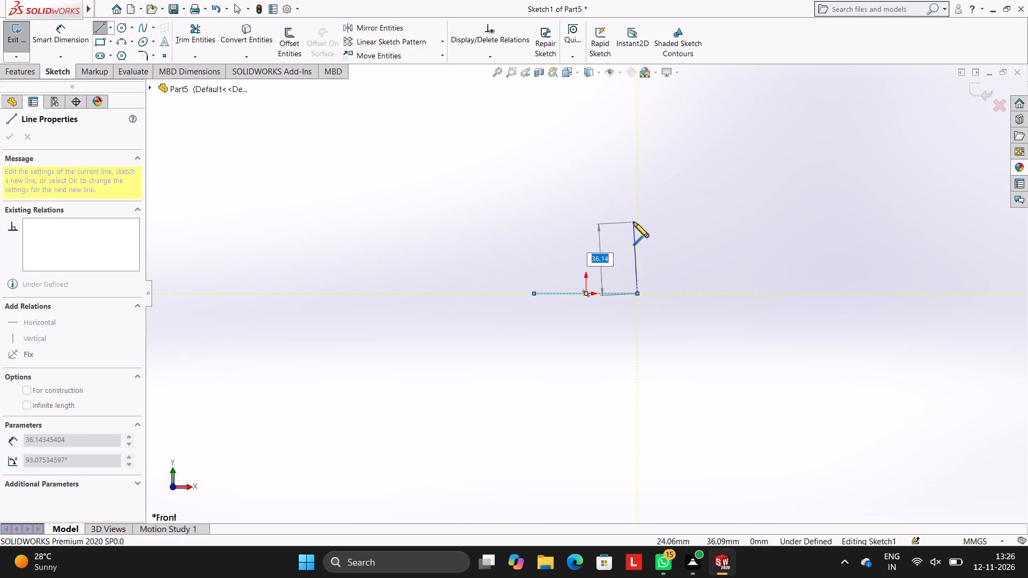
type("52")
key("Return")
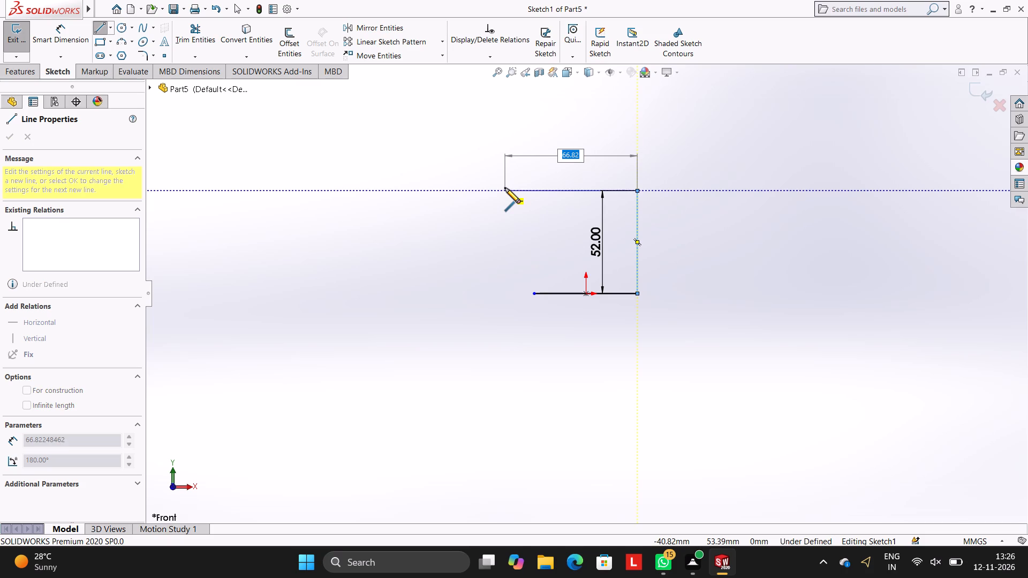
type("52")
key("Return")
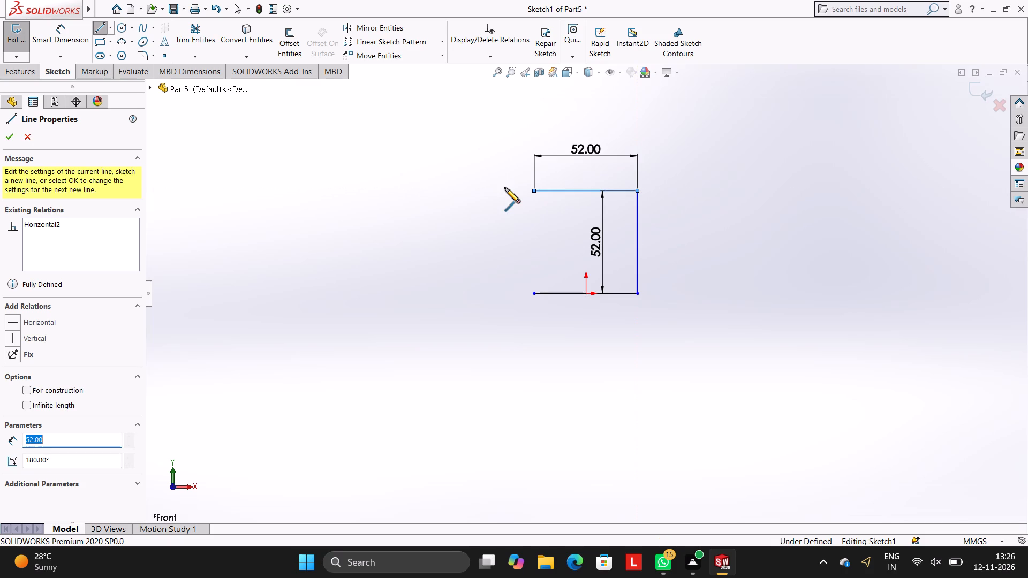
left_click(534, 293)
key("Escape")
key("Escape")
key("Escape")
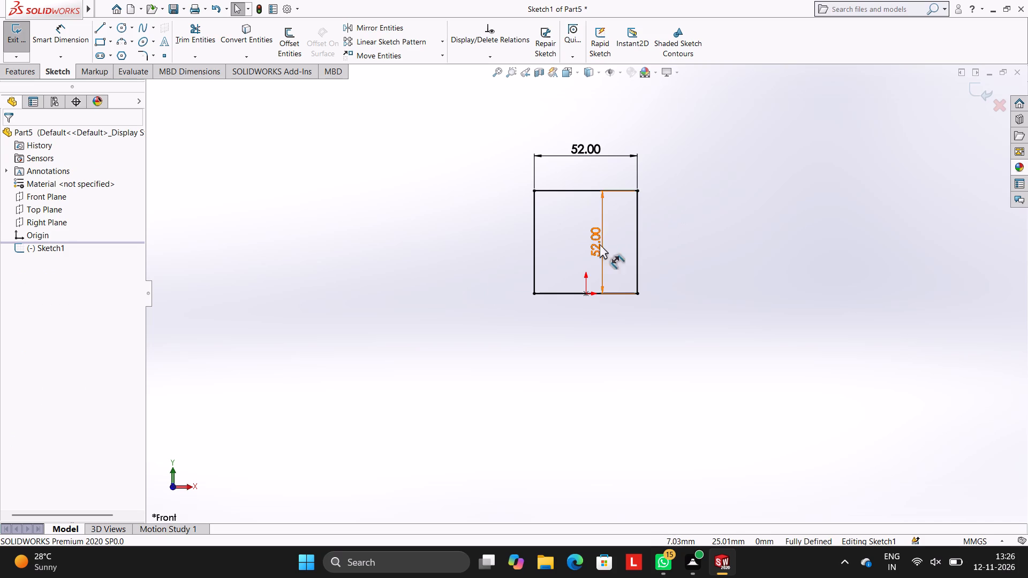
Round all four corners of the square with 10 mm sketch fillets, accepting removal of the midpoint relation.
scroll(677, 198, "up", 1)
scroll(669, 187, "down", 2)
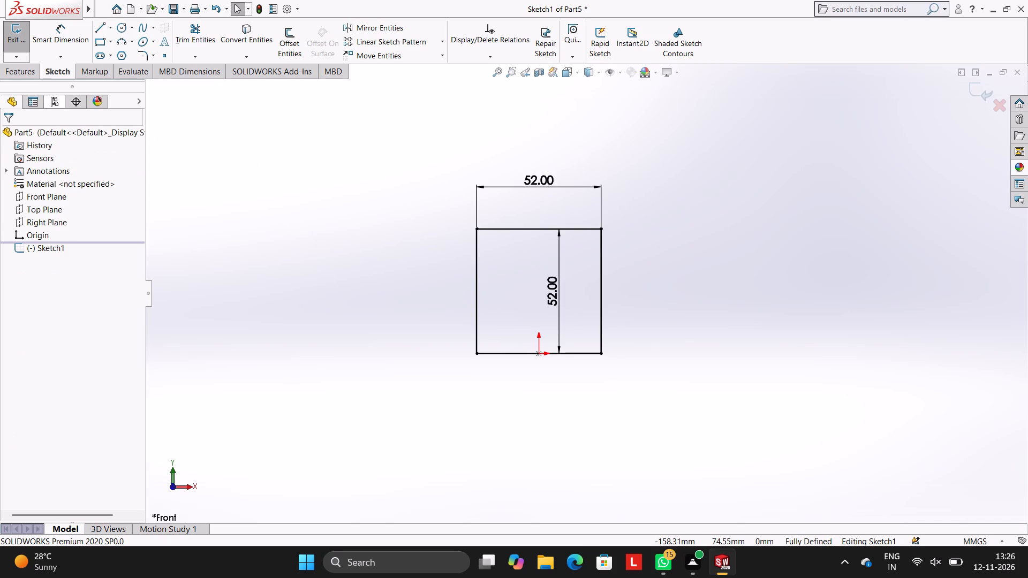
left_click(138, 51)
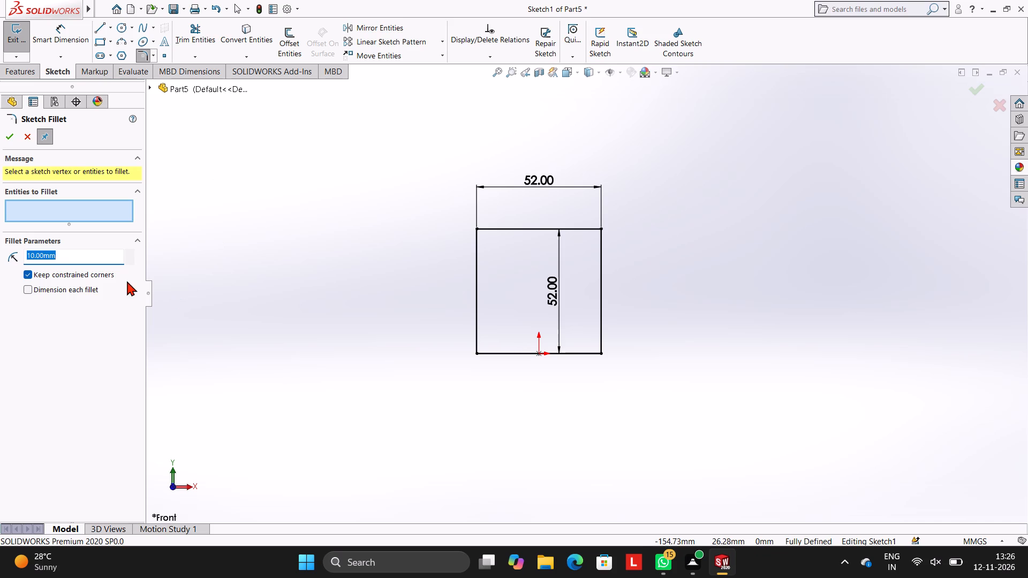
left_click(476, 255)
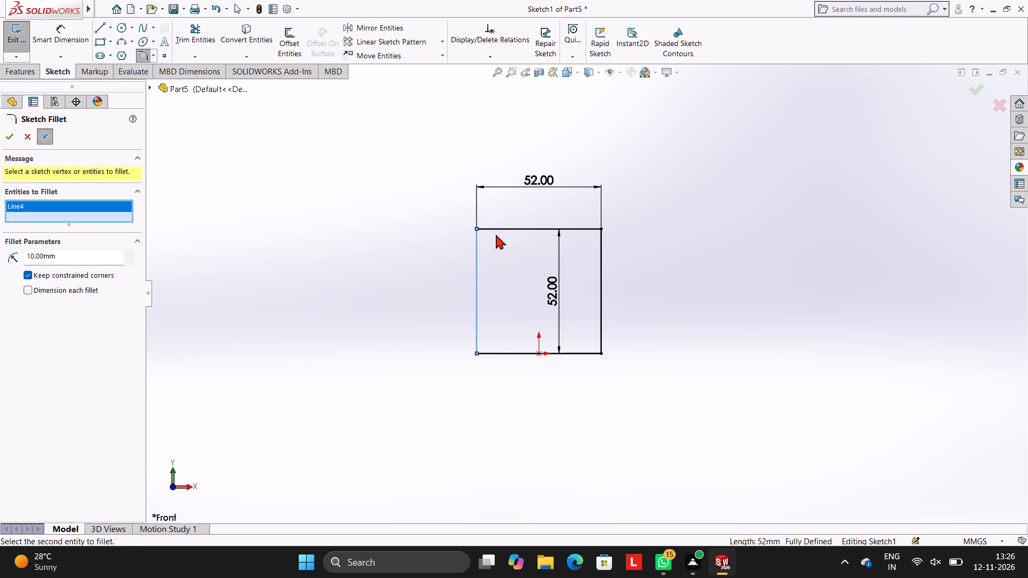
left_click(498, 231)
left_click(577, 229)
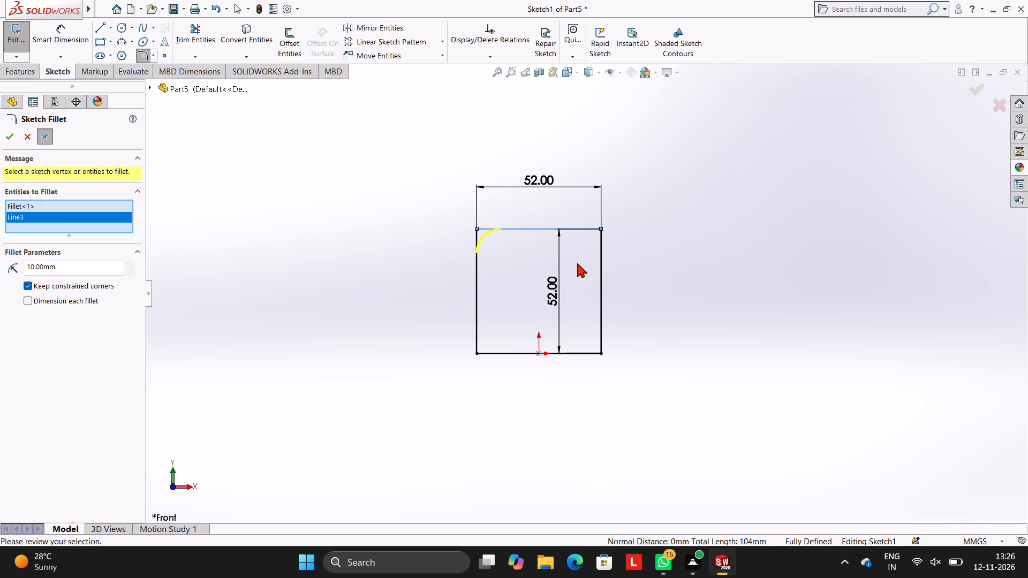
left_click(604, 264)
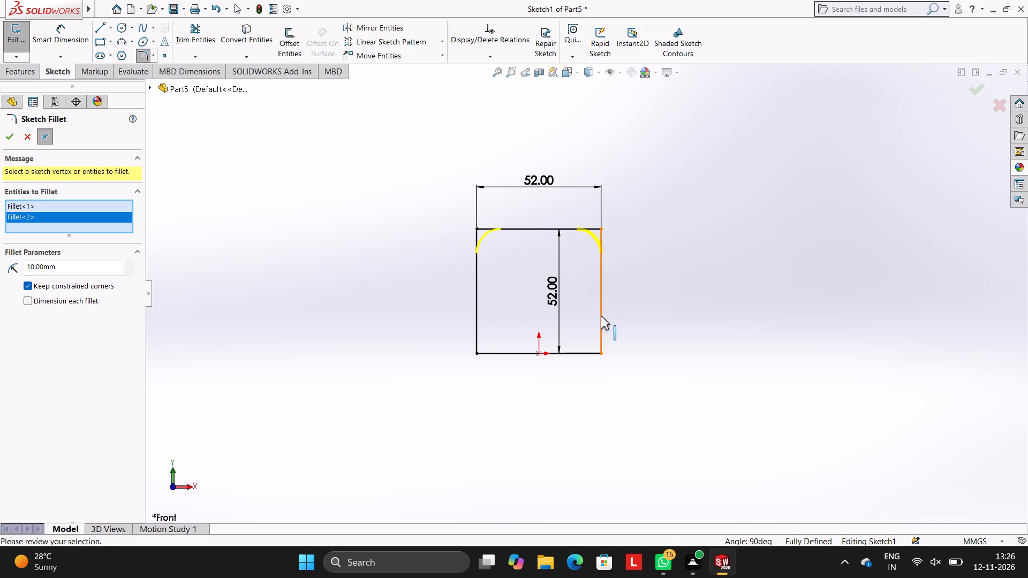
left_click(601, 316)
left_click(580, 354)
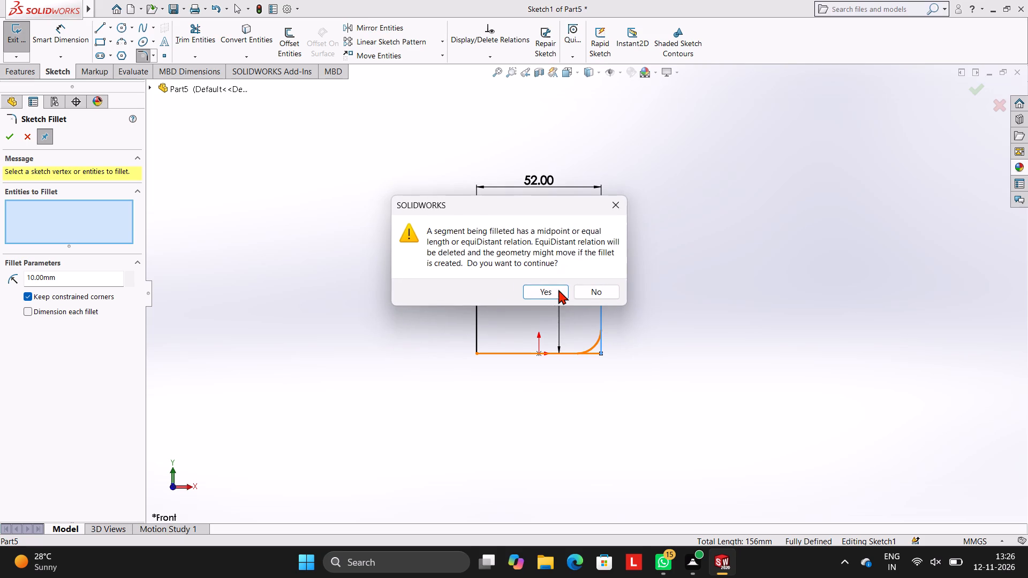
left_click(558, 287)
left_click(480, 313)
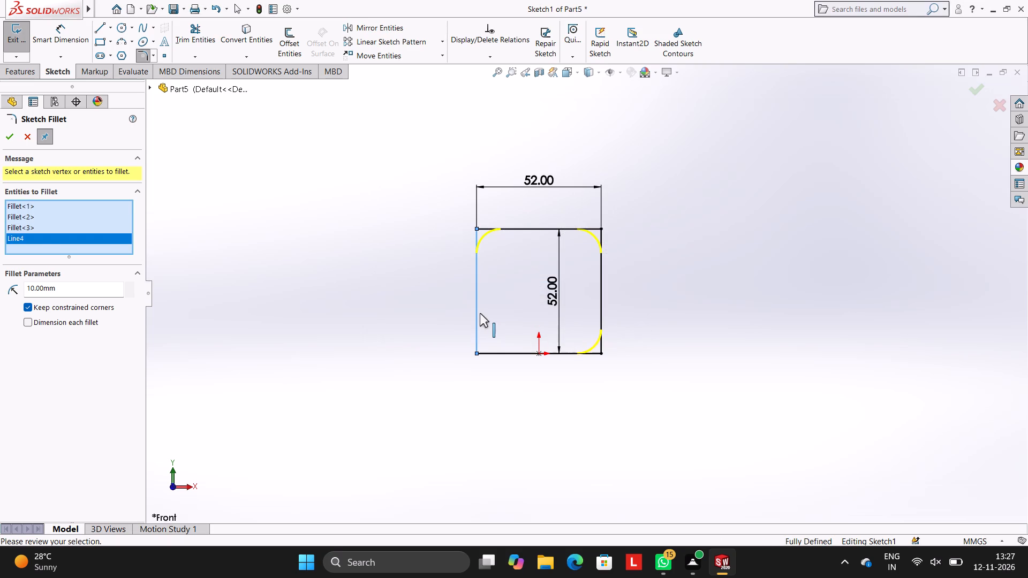
left_click(488, 352)
left_click(548, 286)
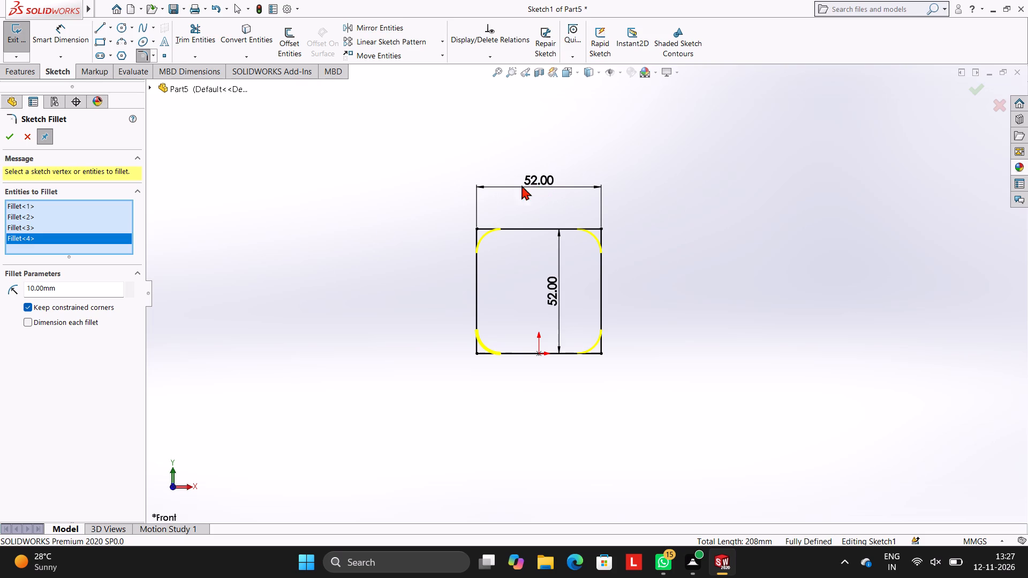
left_click(15, 138)
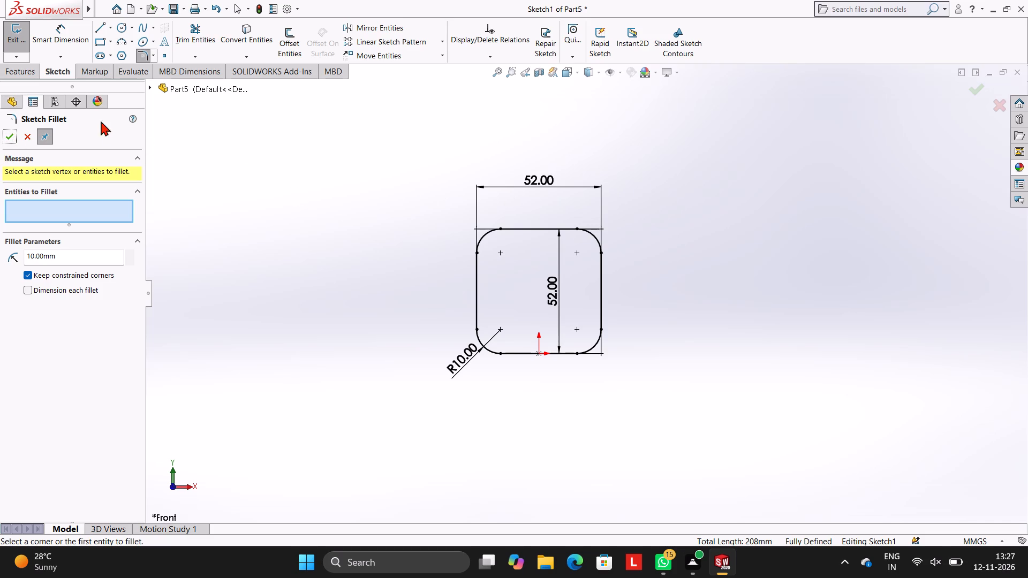
left_click(25, 76)
left_click(8, 137)
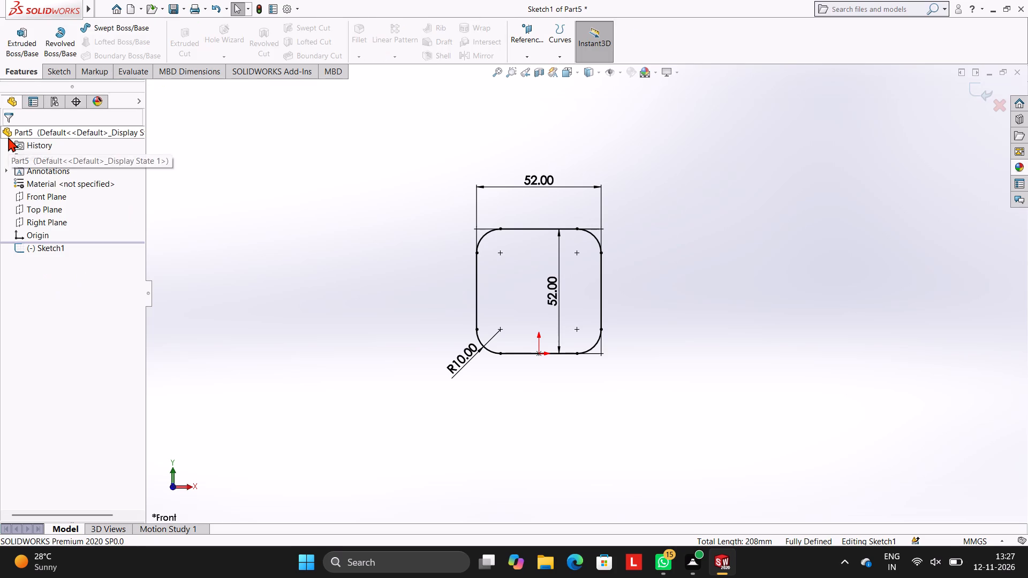
Extrude the rounded square as a blind boss 15 mm deep.
left_click(21, 50)
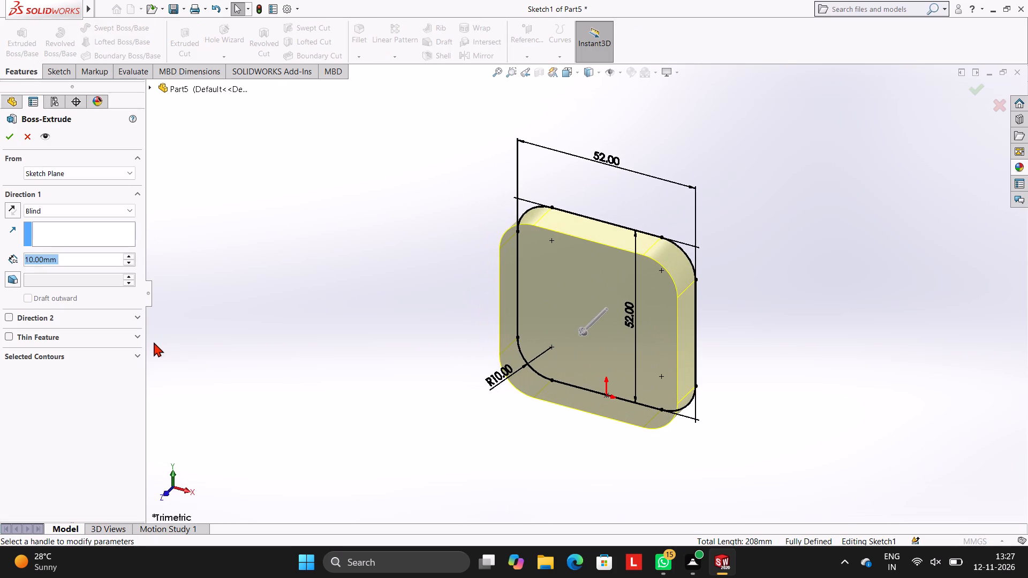
type("15")
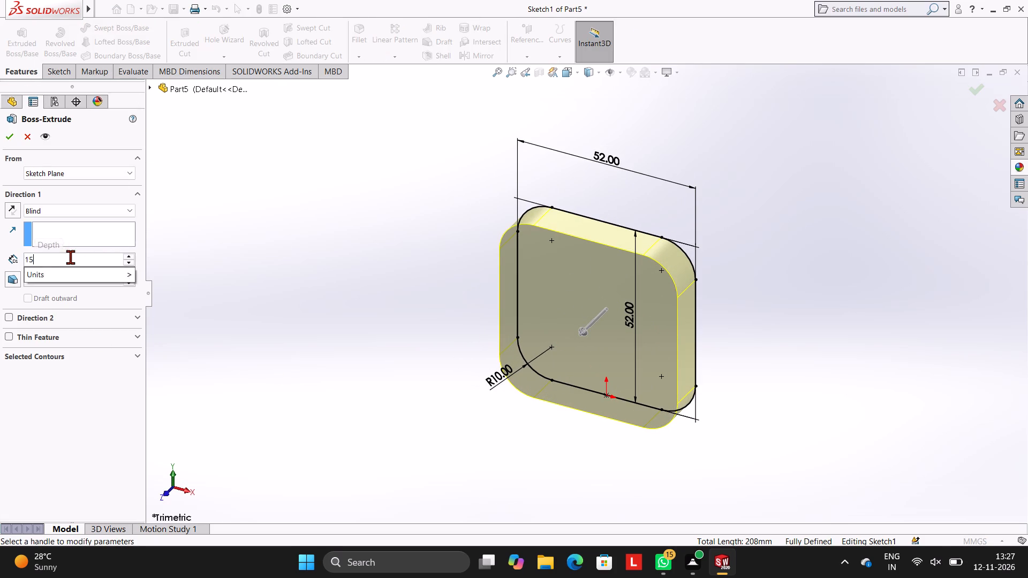
key("Return")
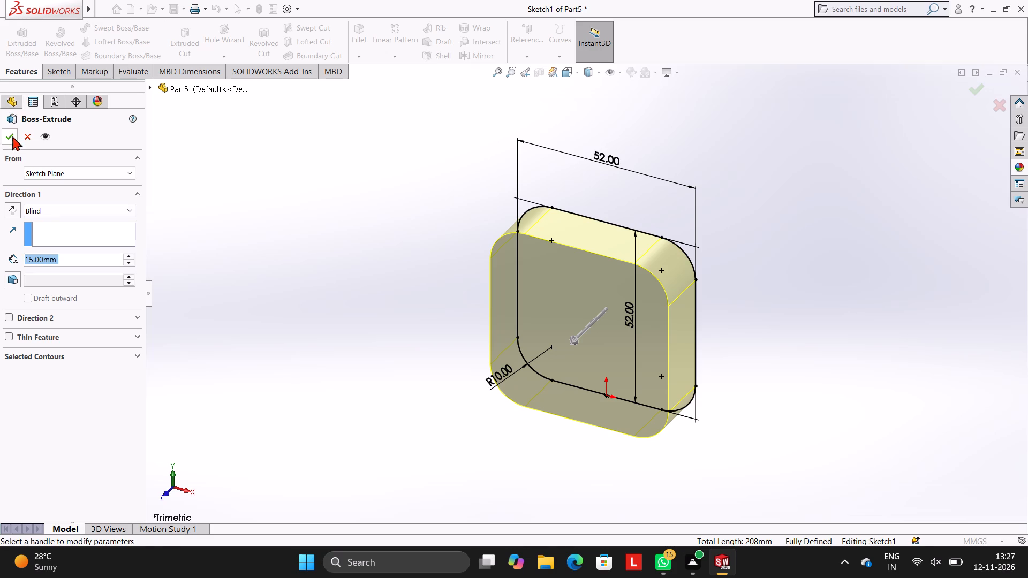
left_click(12, 136)
left_click(296, 162)
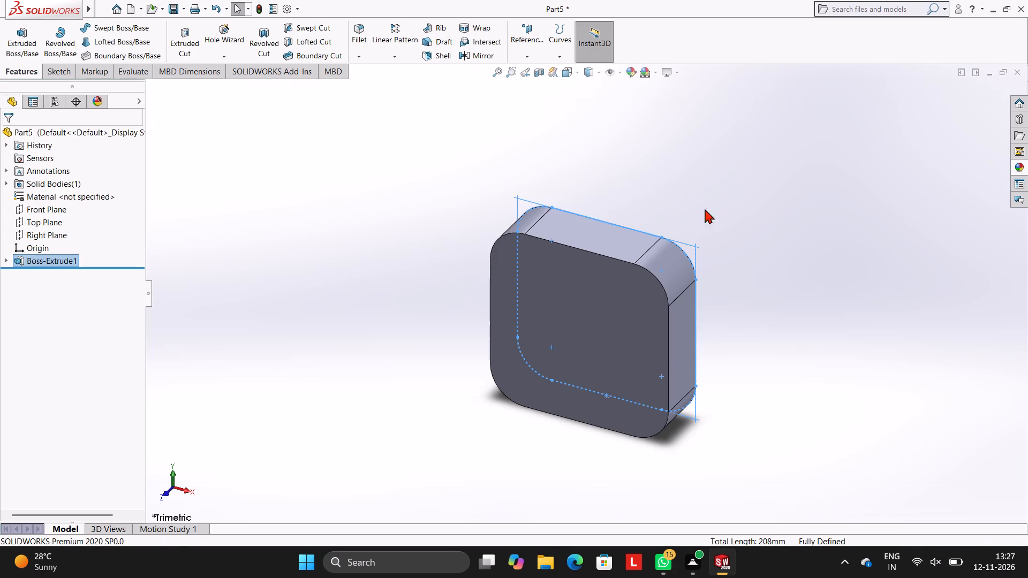
Examine the extruded rounded block from the front, sides and back.
middle_click_drag(759, 282, 767, 243)
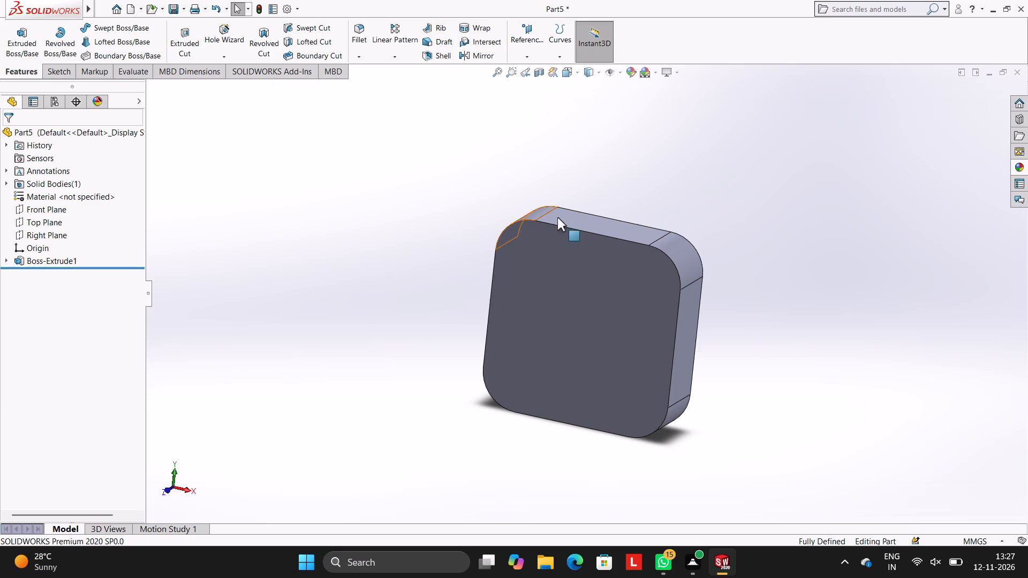
middle_click_drag(649, 215, 773, 270)
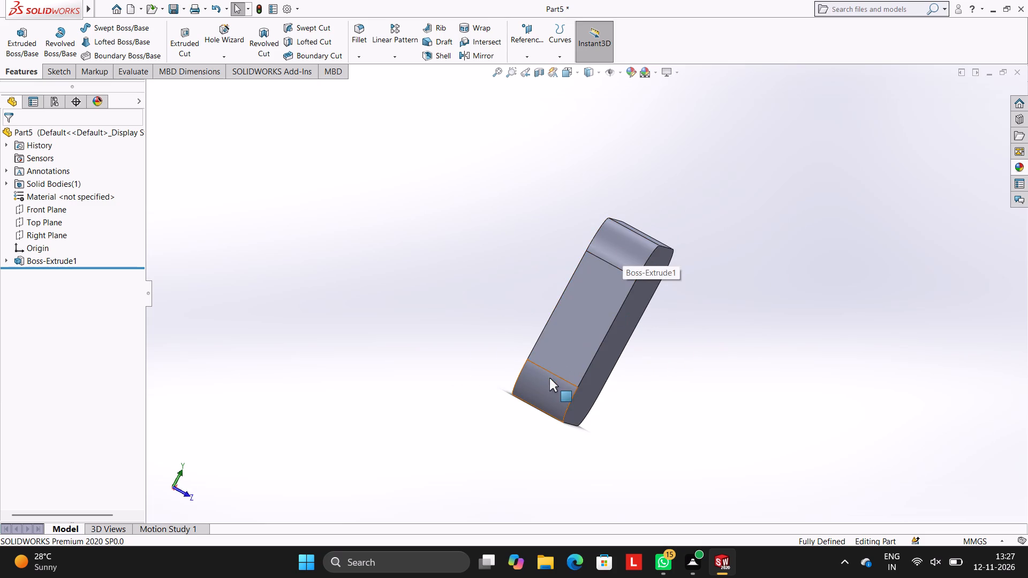
middle_click_drag(851, 278, 737, 253)
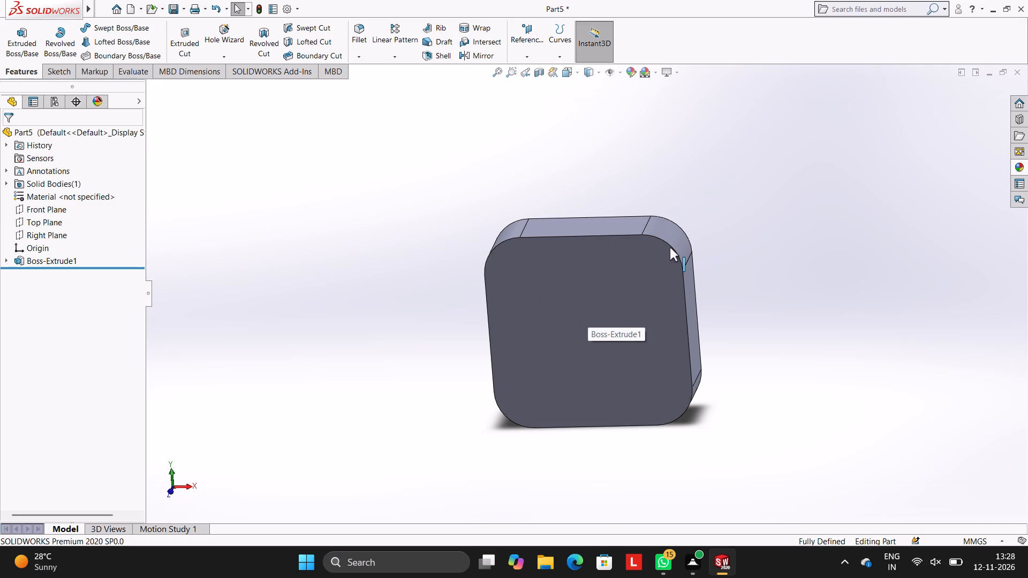
middle_click_drag(712, 208, 734, 214)
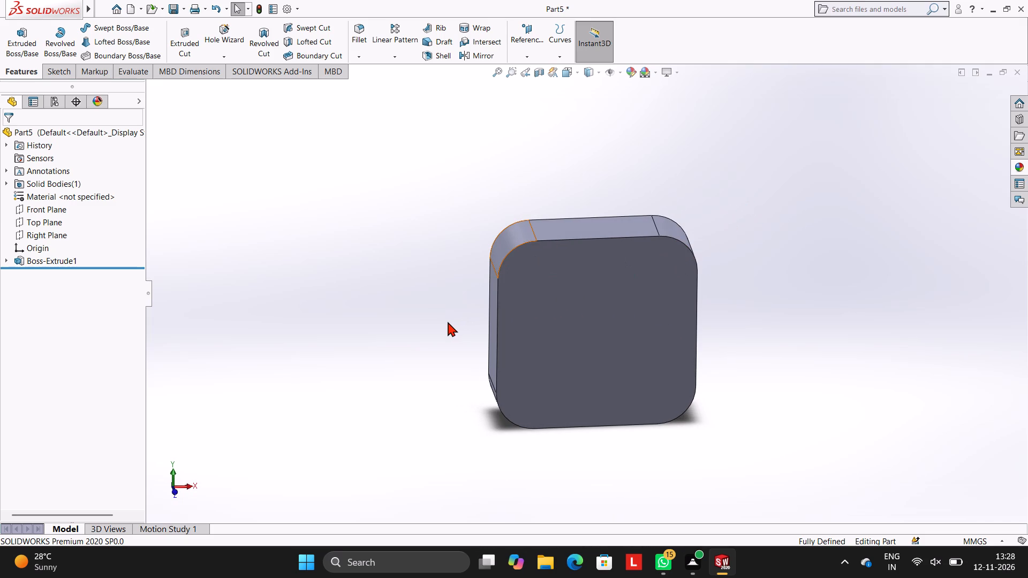
middle_click_drag(448, 322, 470, 331)
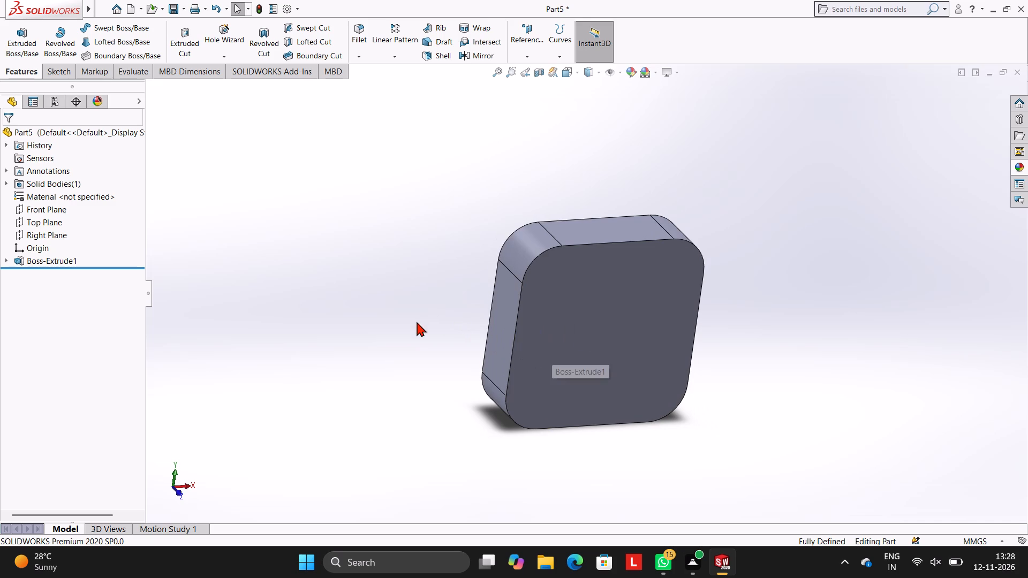
middle_click_drag(417, 322, 489, 387)
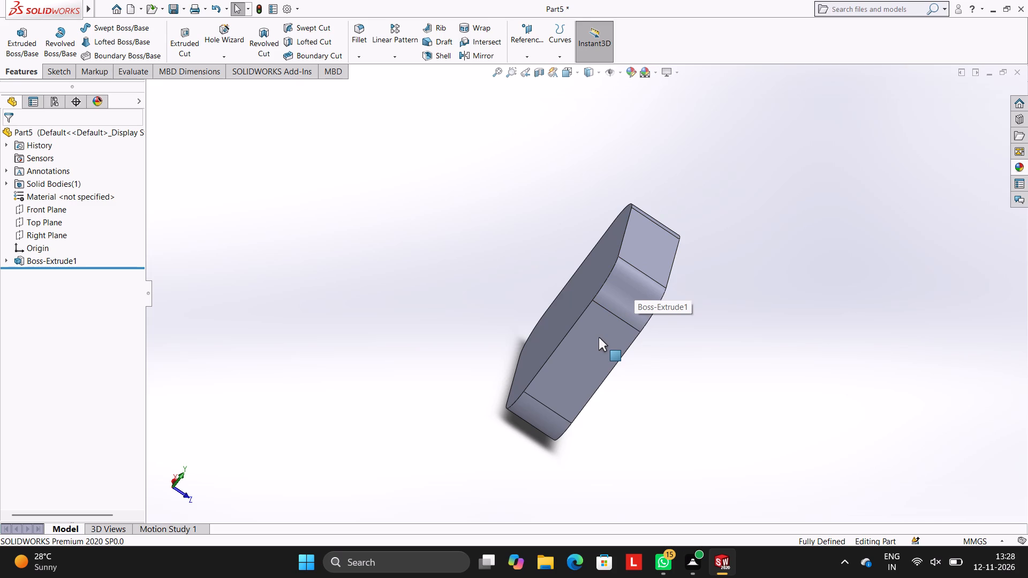
middle_click_drag(717, 252, 728, 255)
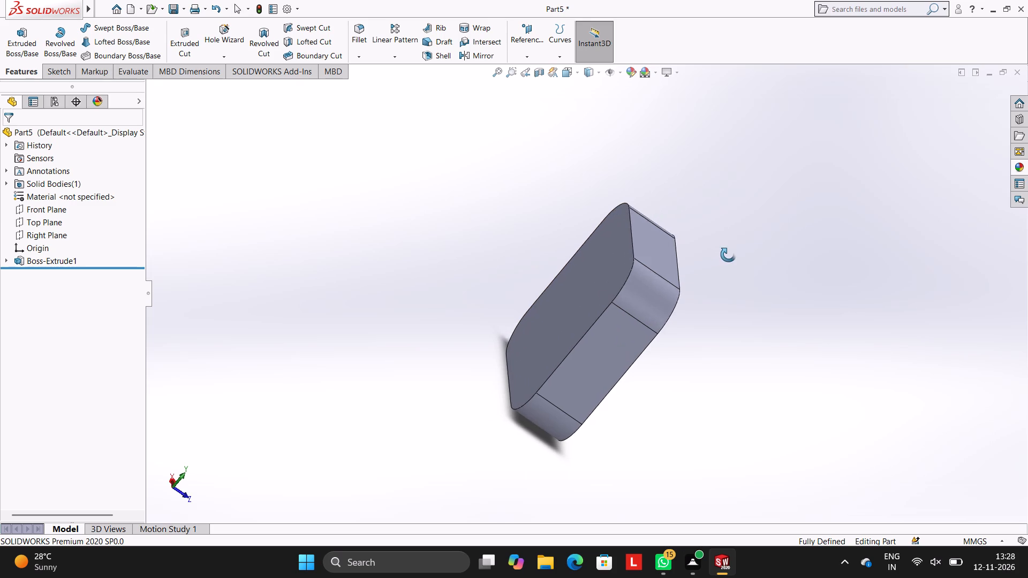
middle_click_drag(728, 255, 729, 255)
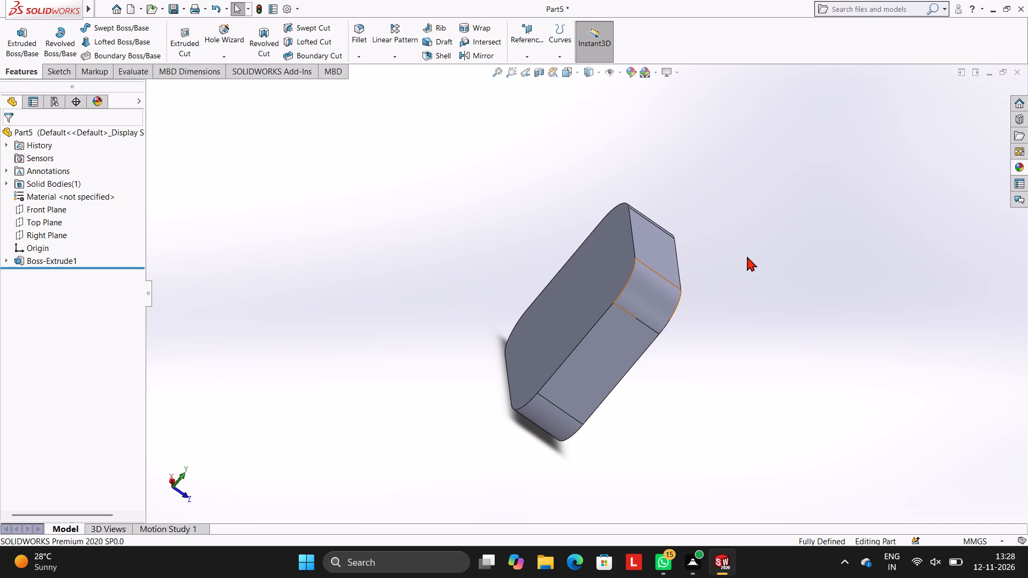
middle_click_drag(744, 253, 706, 261)
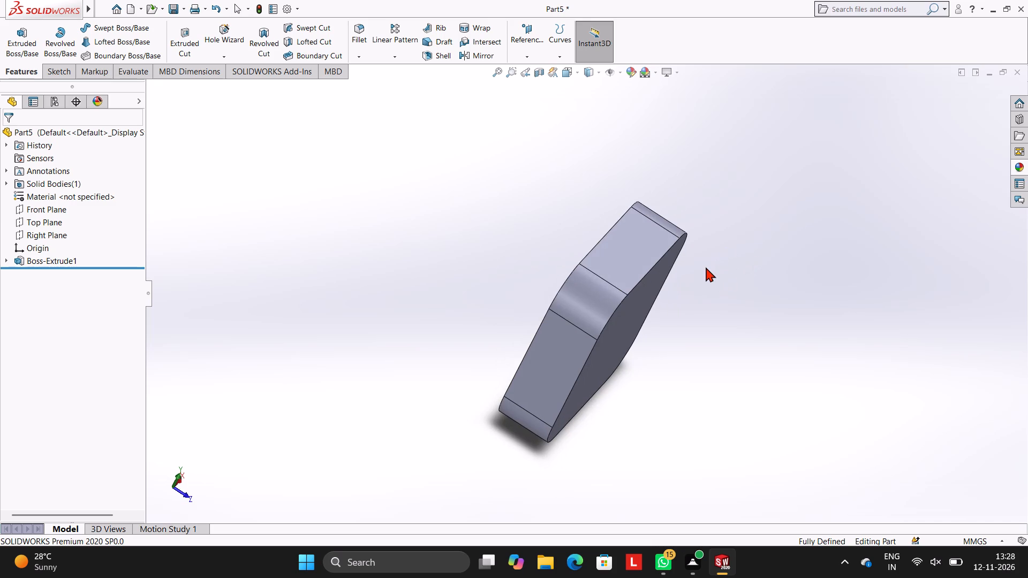
Start a sketch on the block's flat side face and draw a 25 mm horizontal line outward from the midpoint of its long edge.
middle_click_drag(753, 269, 727, 216)
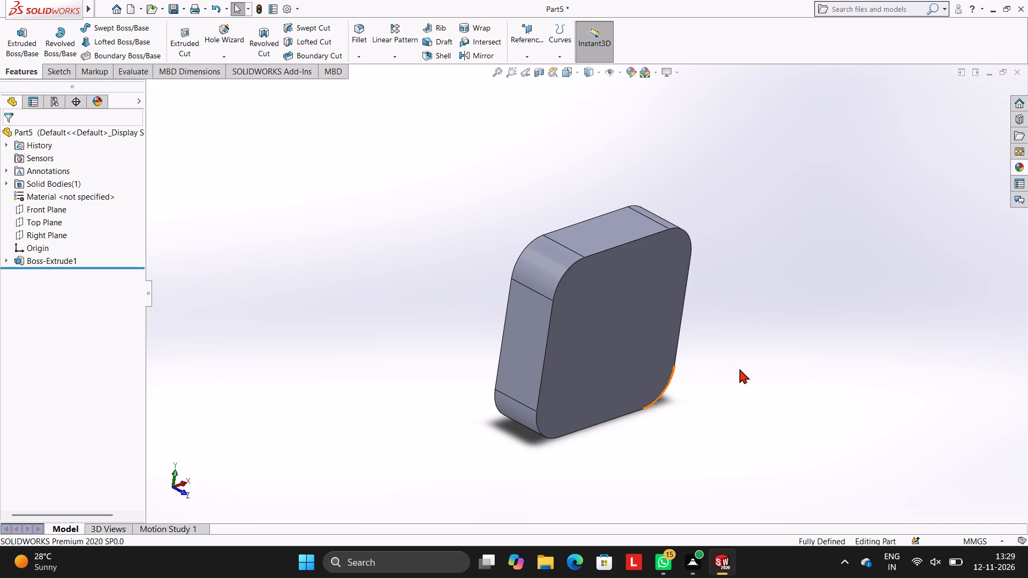
left_click(519, 346)
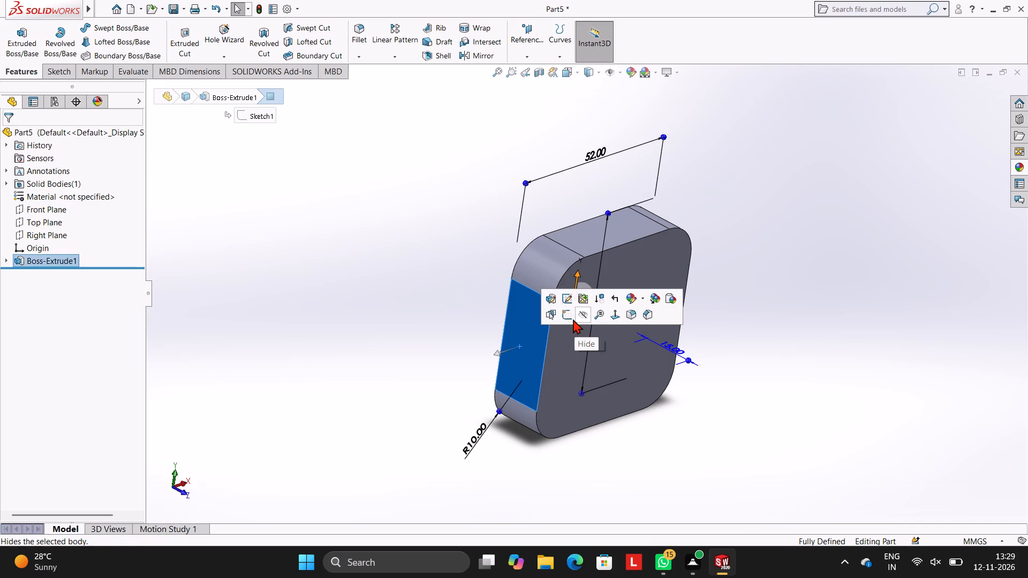
left_click(567, 318)
key("ctrl+8")
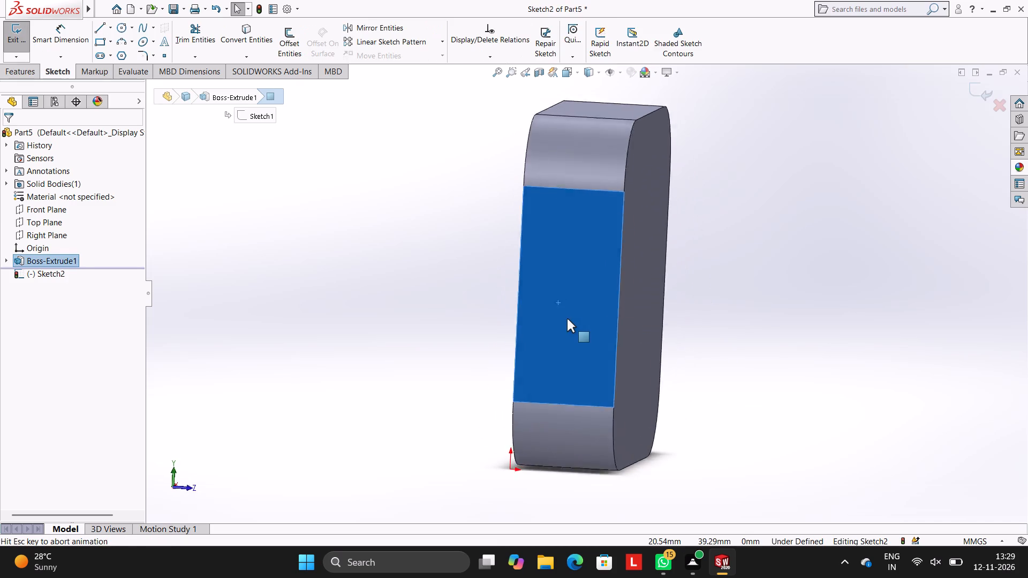
scroll(769, 247, "up", 3)
scroll(769, 247, "down", 3)
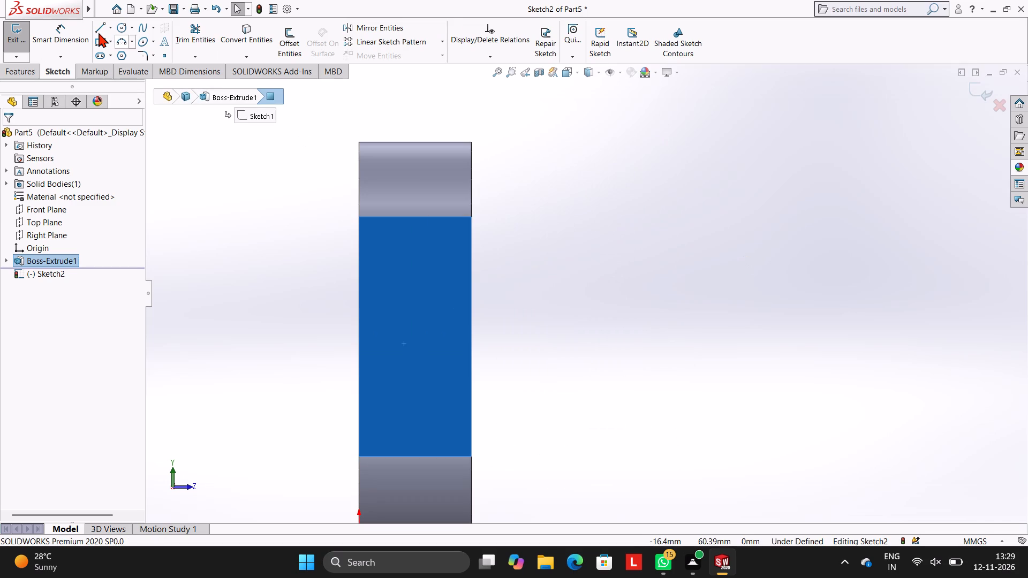
left_click(99, 33)
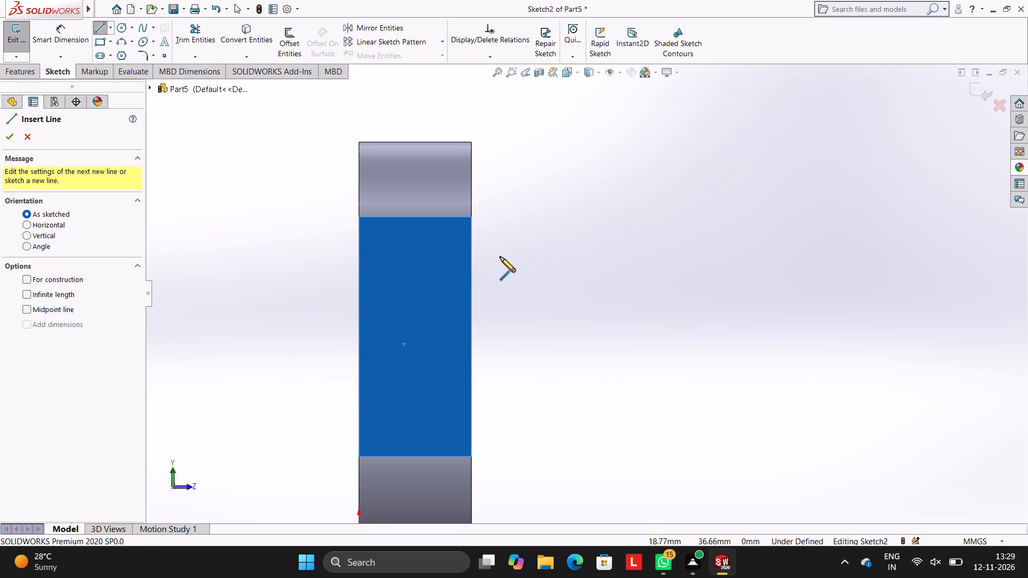
left_click(470, 337)
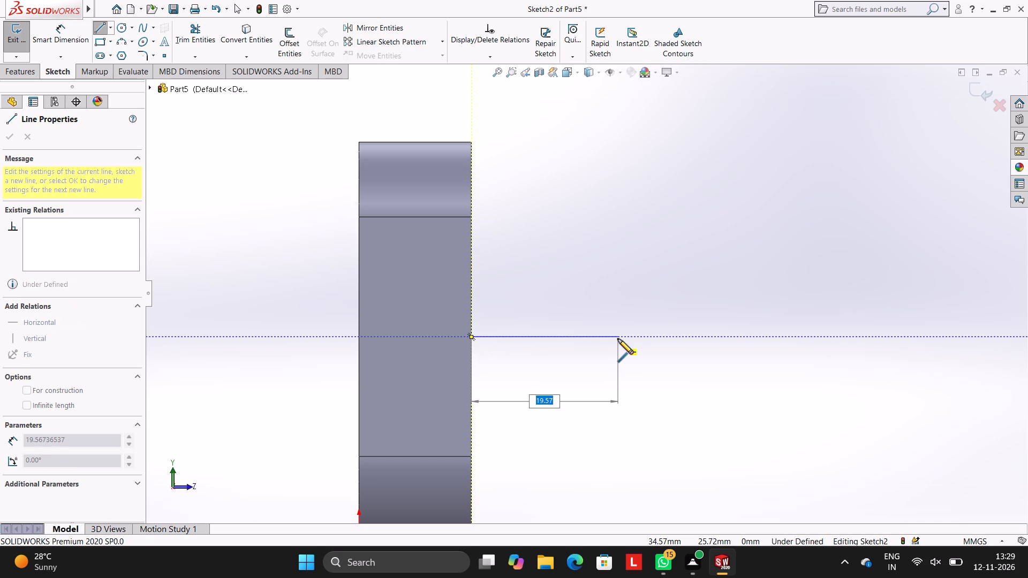
type("25")
key("Return")
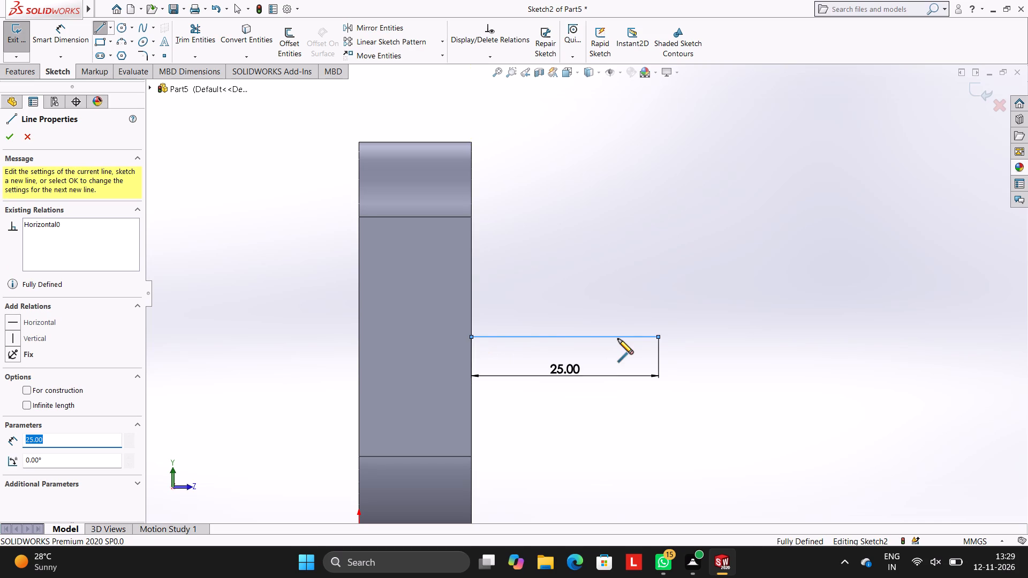
key("Escape")
key("Escape")
key("Escape")
key("Escape")
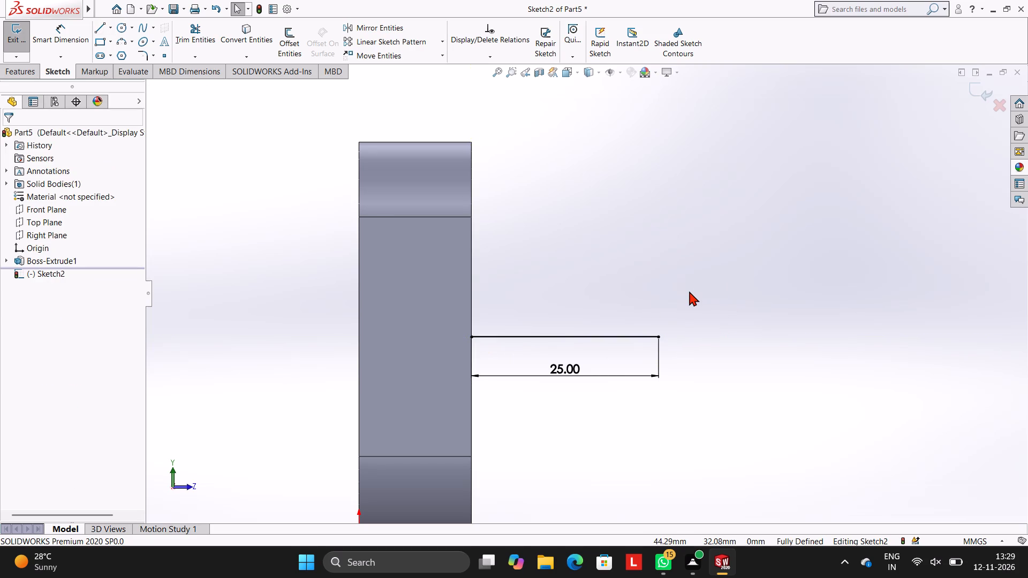
Sketch a circle of 20 mm radius centred on the outer end of the 25 mm line.
left_click(118, 25)
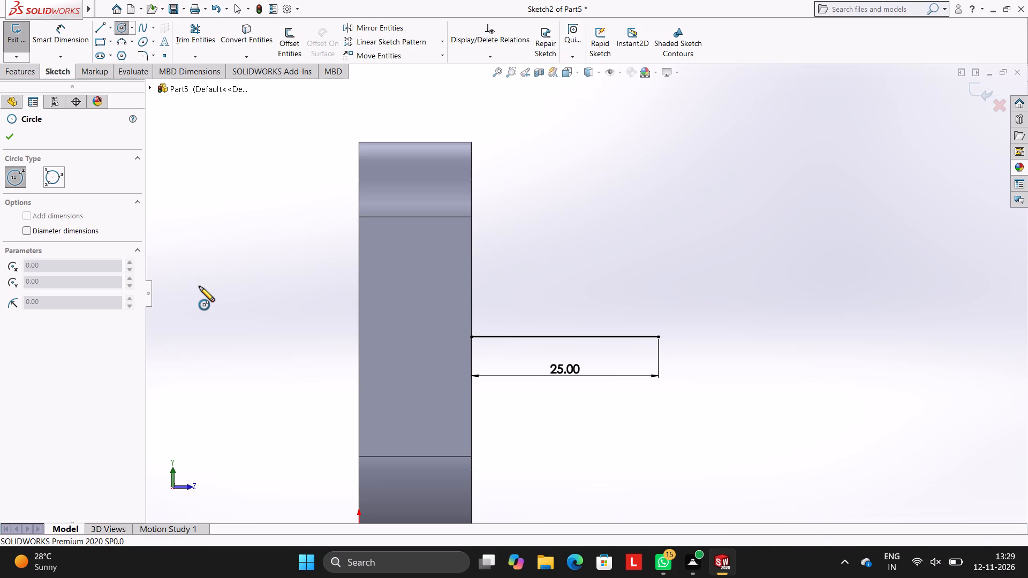
left_click(659, 336)
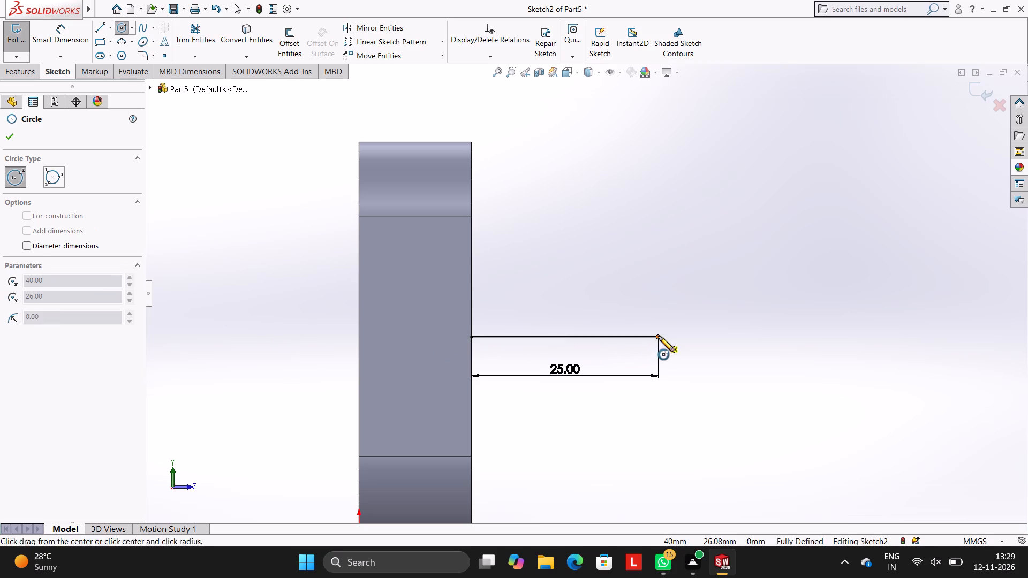
type("20")
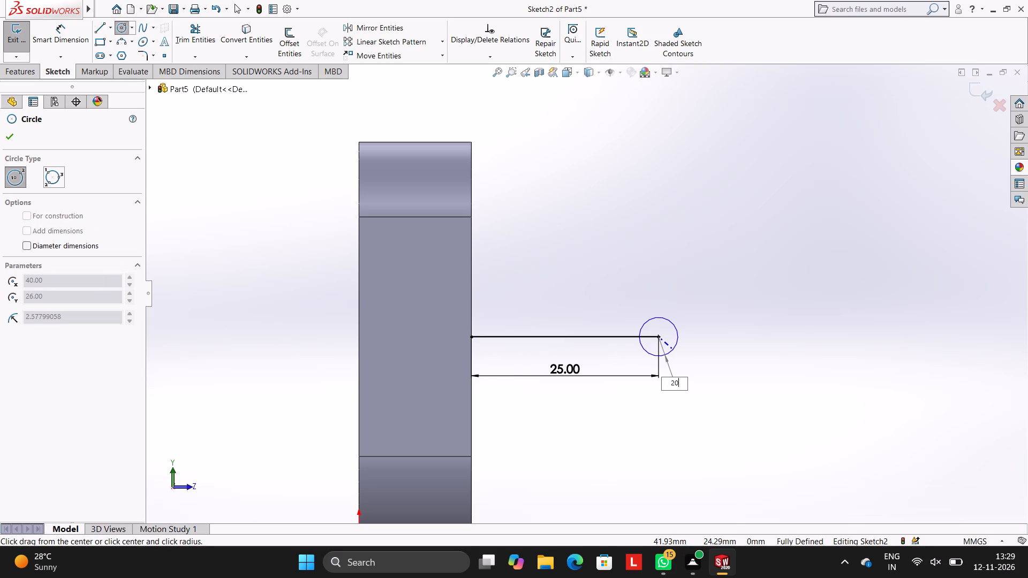
key("Return")
key("Escape")
key("Escape")
key("Escape")
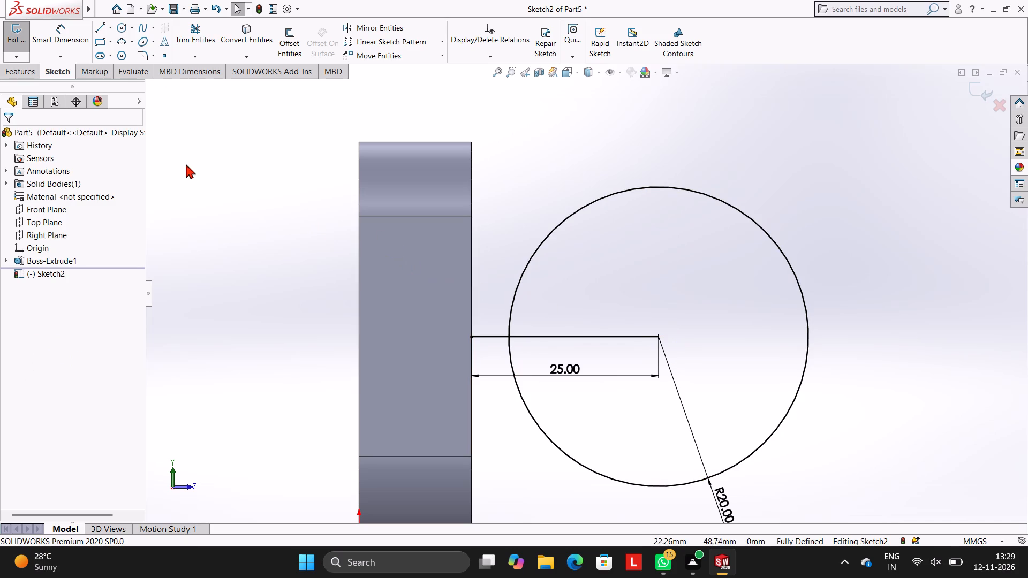
Draw a line from the block's upper outer corner to the top of the circle, tangent to it.
left_click(102, 24)
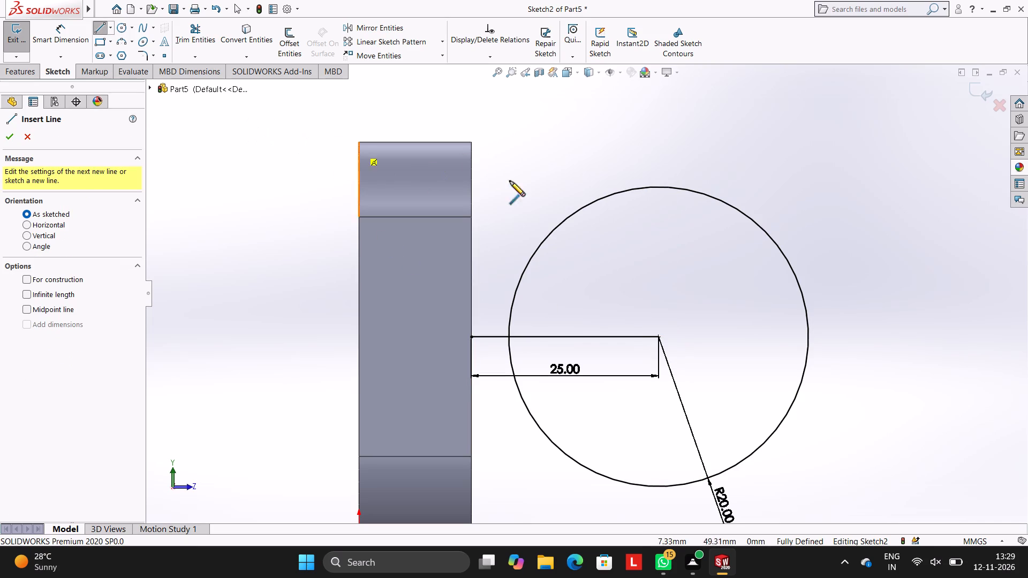
left_click(471, 142)
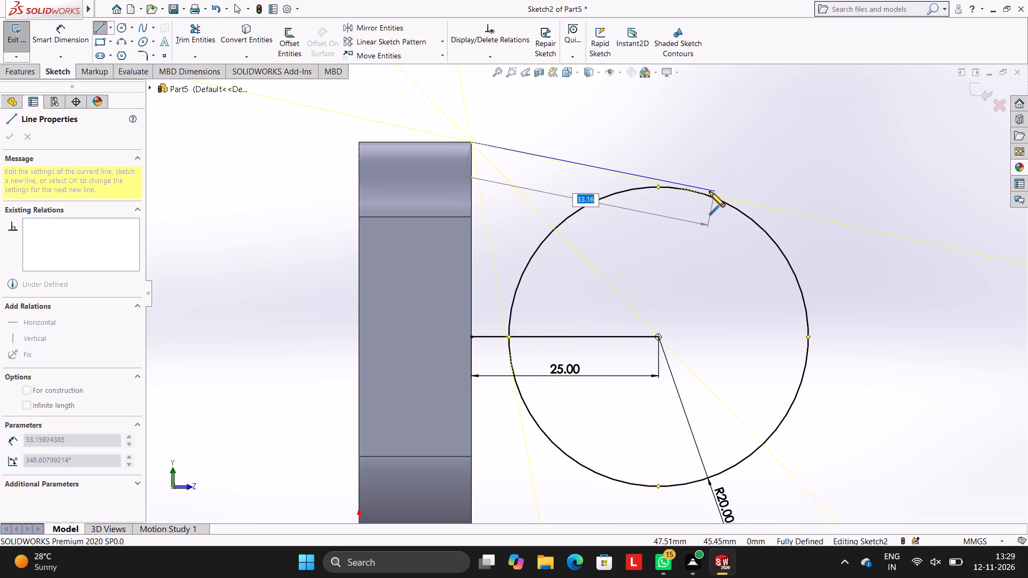
left_click(691, 189)
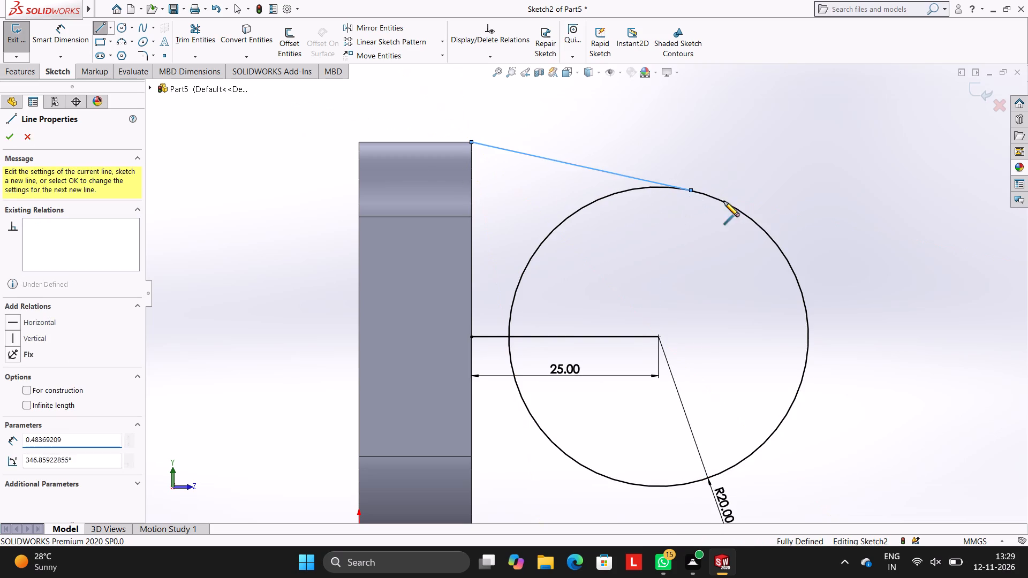
key("Escape")
key("Escape")
key("Escape")
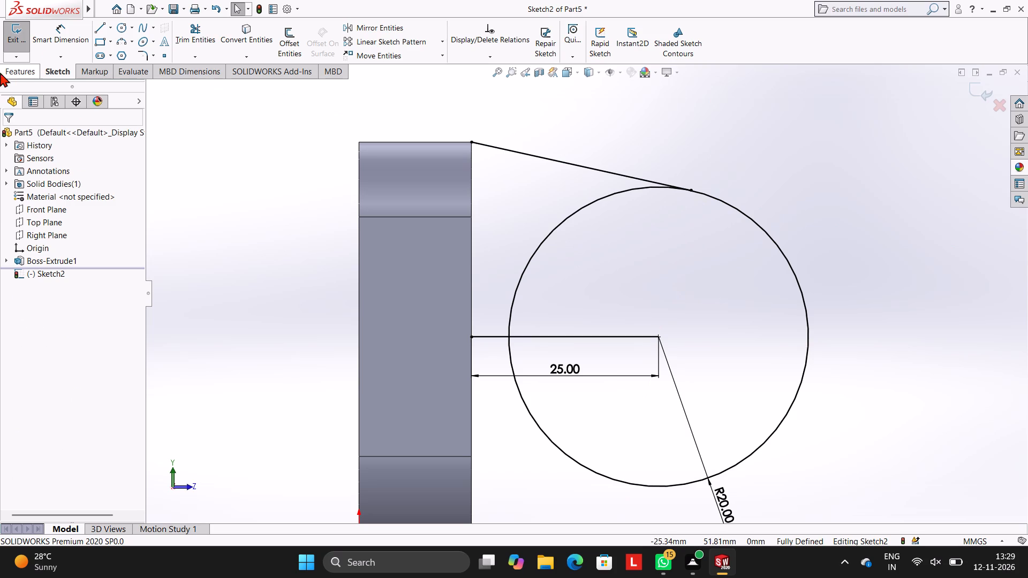
Draw a sloping line from the block's lower outer corner to the lower part of the circle.
left_click(95, 27)
scroll(577, 370, "up", 2)
scroll(578, 373, "down", 1)
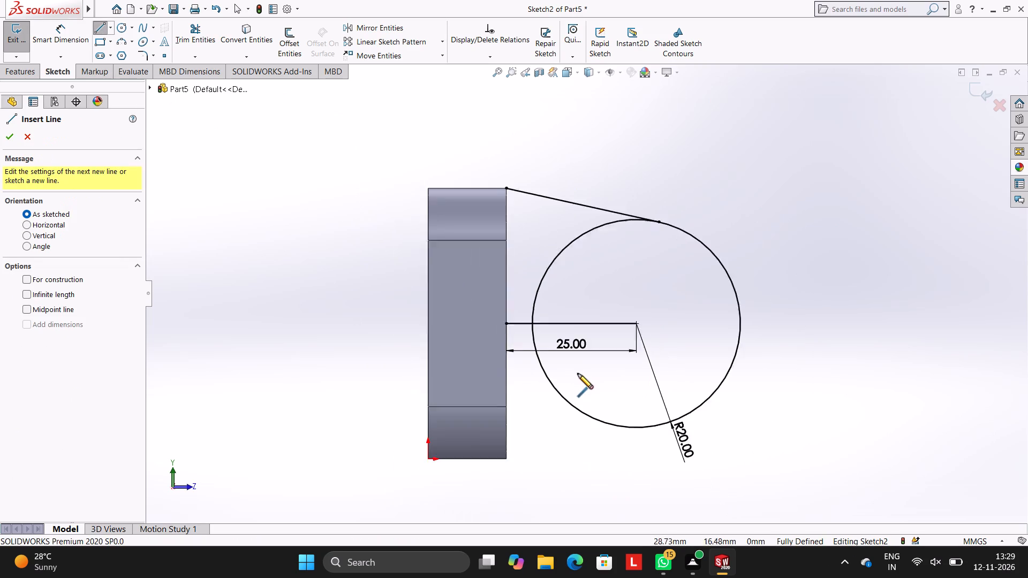
scroll(578, 374, "down", 1)
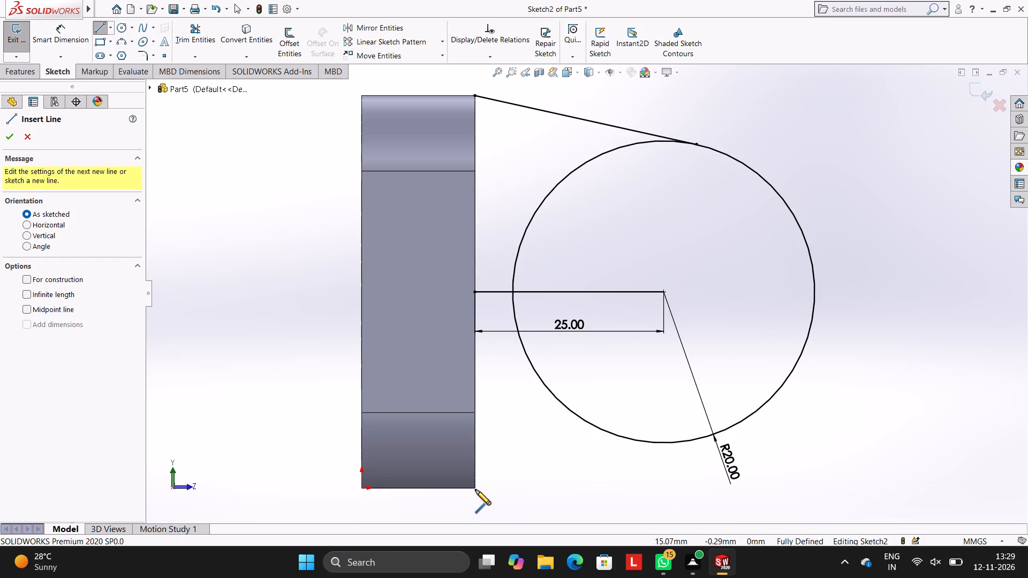
left_click(475, 490)
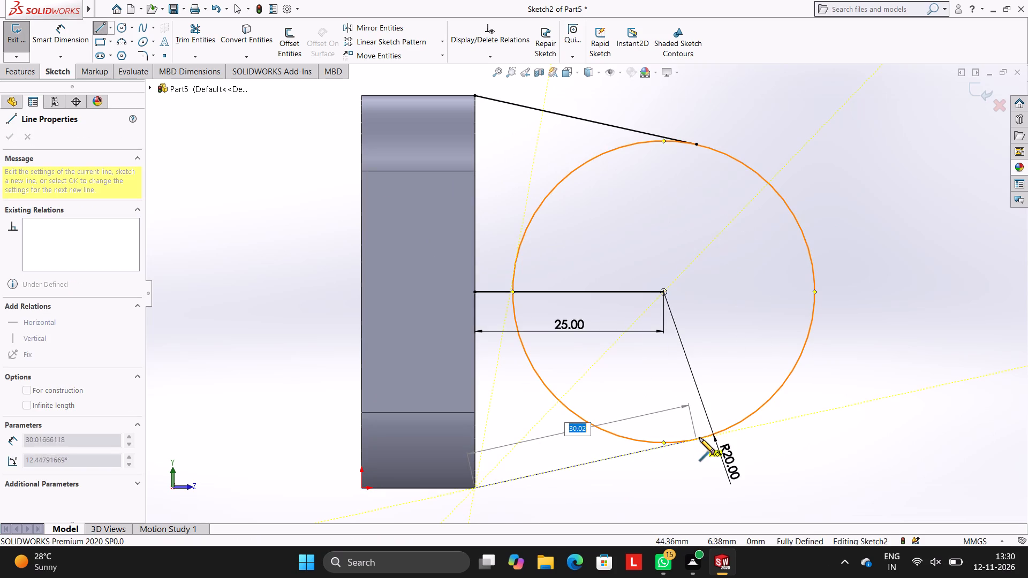
left_click(708, 436)
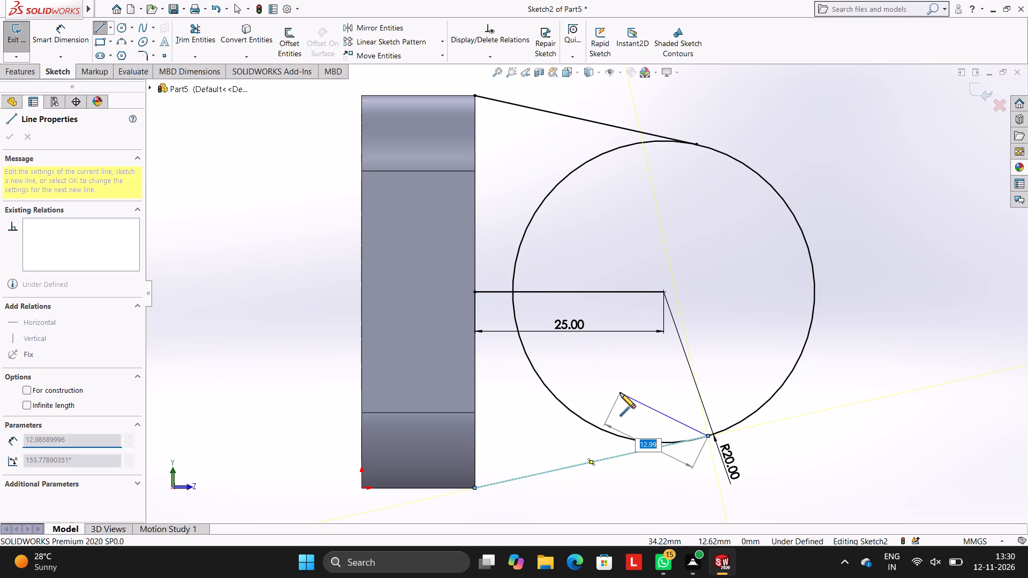
key("Escape")
key("Escape")
key("Escape")
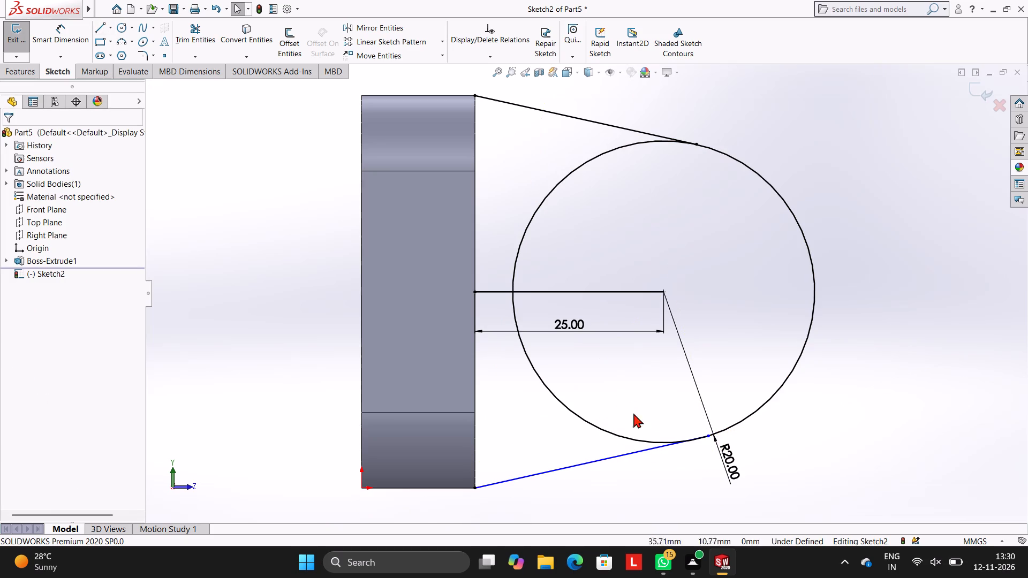
Add a tangent relation between the circle and the lower sloping line.
left_click(761, 411)
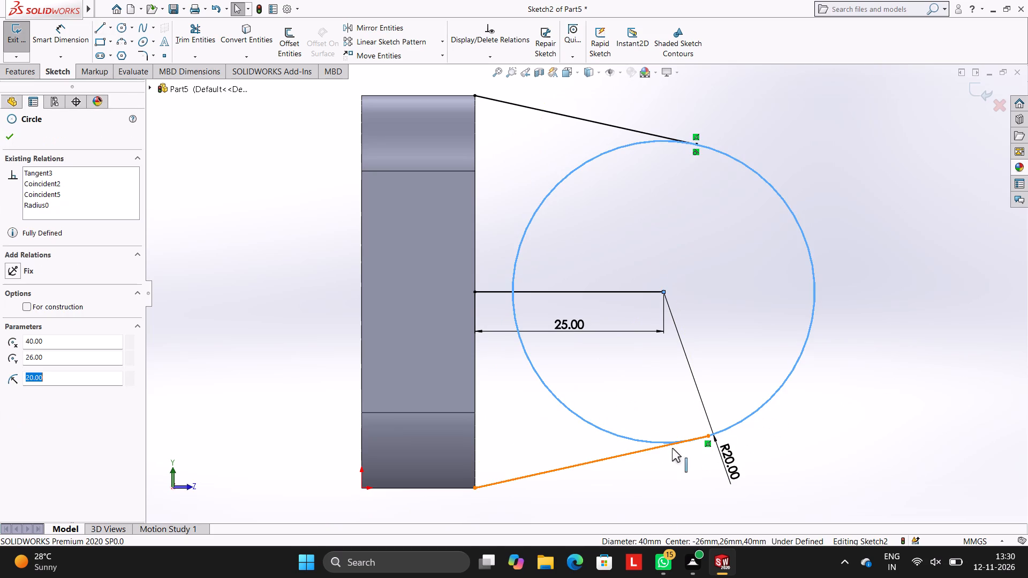
left_click(633, 457, "ctrl")
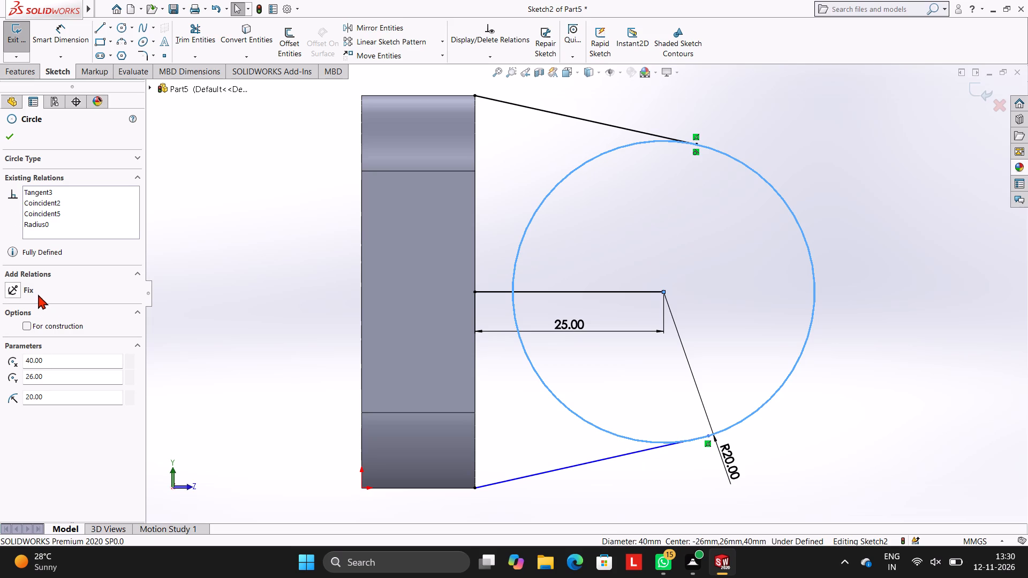
key("Escape")
key("Escape")
left_click(553, 399)
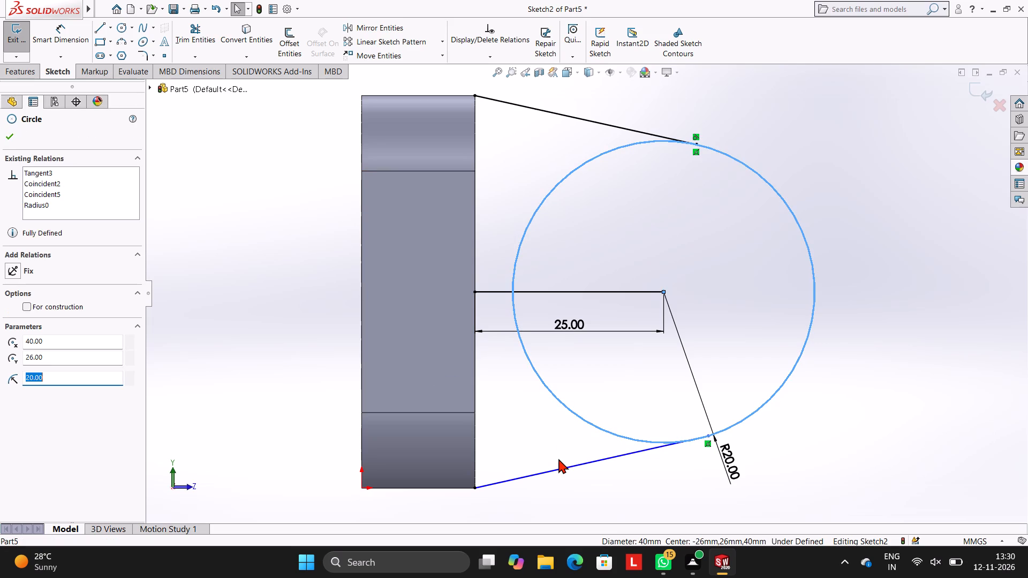
left_click(555, 468, "ctrl")
left_click(33, 325, "ctrl")
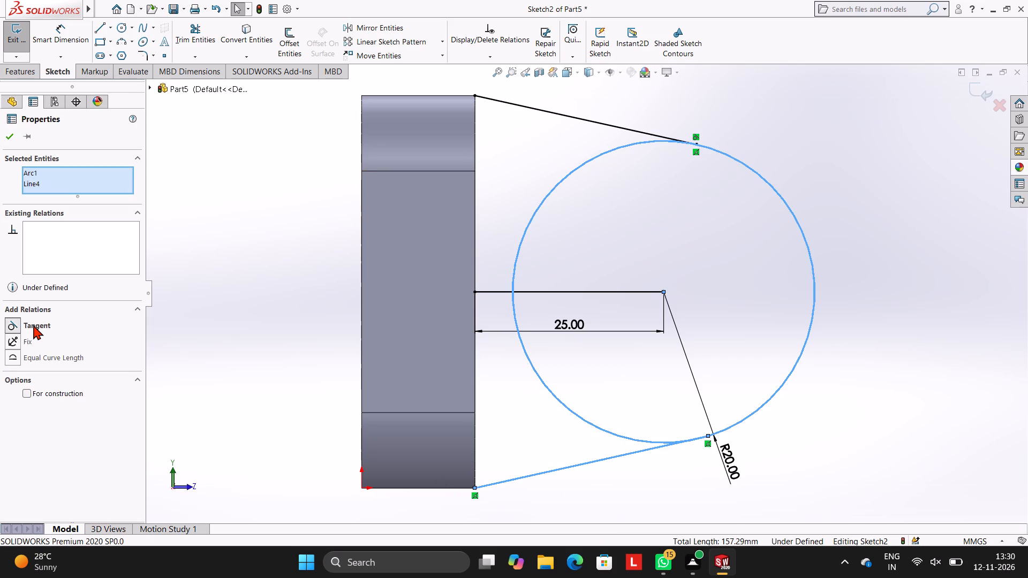
key("Escape")
key("Escape")
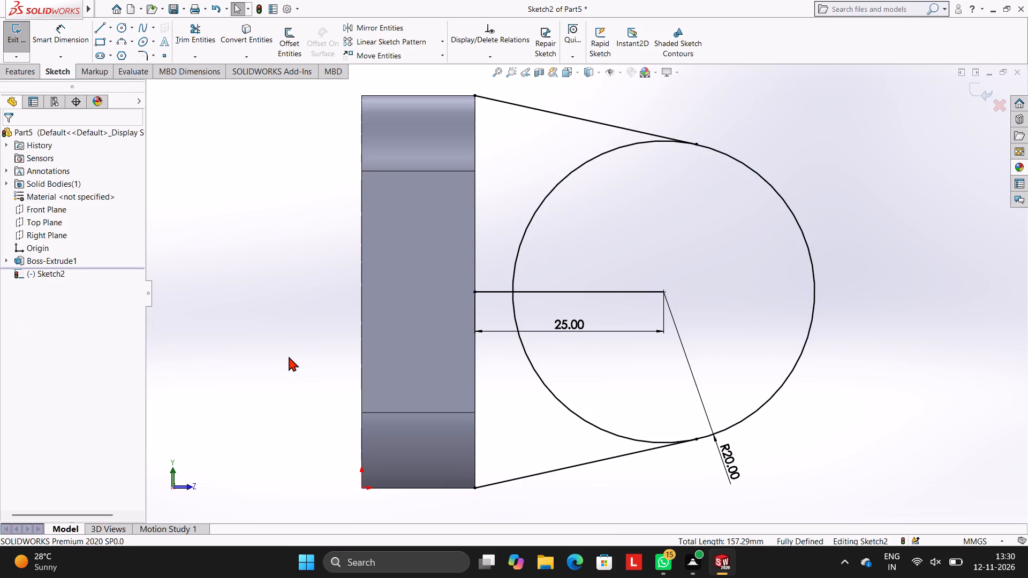
Trim away the circle's arcs facing the block and the 25 mm centre line, leaving the rounded outer end.
left_click(212, 34)
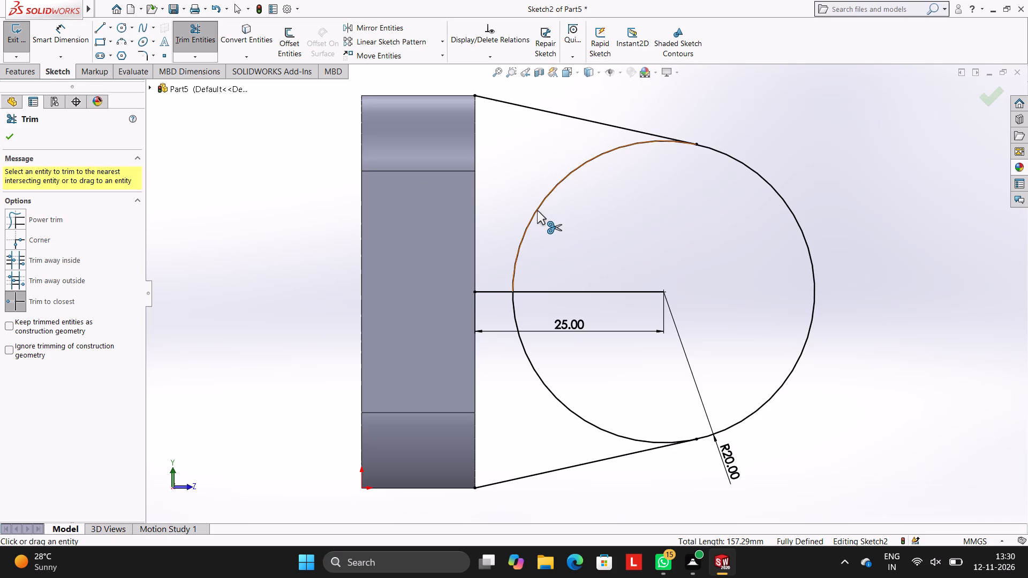
left_click(537, 210)
left_click(539, 379)
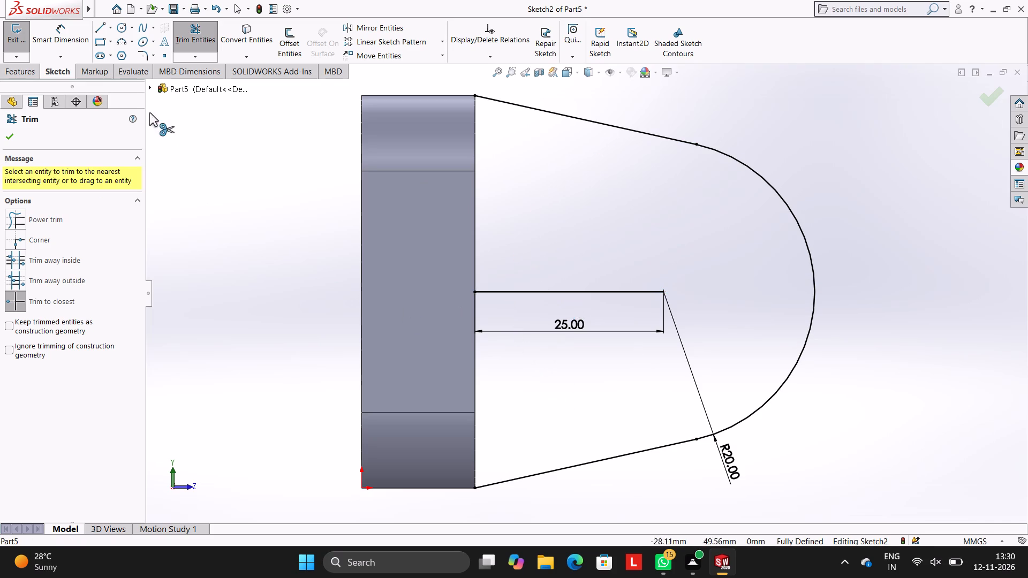
left_click(556, 292)
Close the profile with a 52 mm vertical line along the block's edge, joining the inner ends of both sloping lines.
left_click(100, 29)
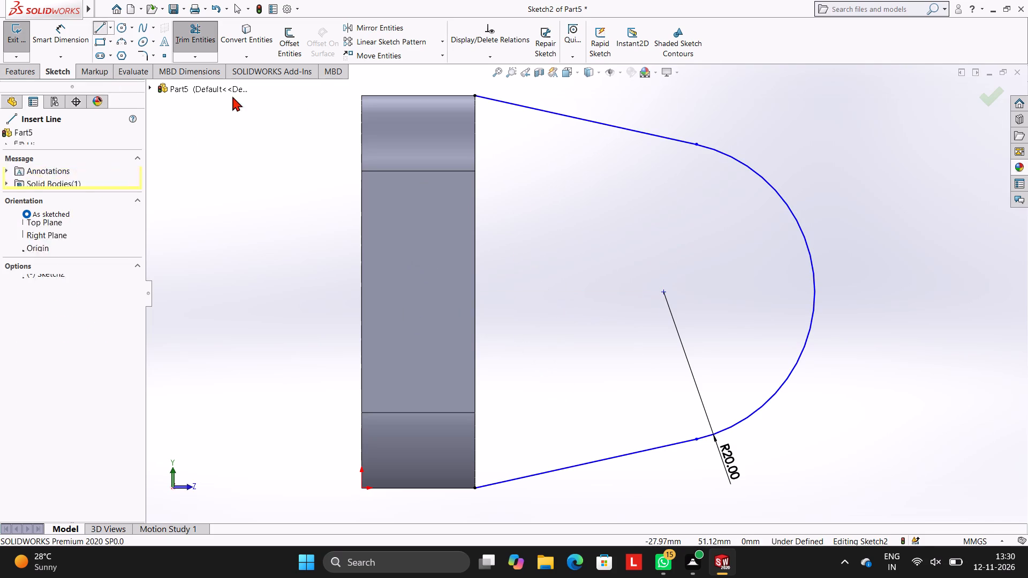
left_click(475, 95)
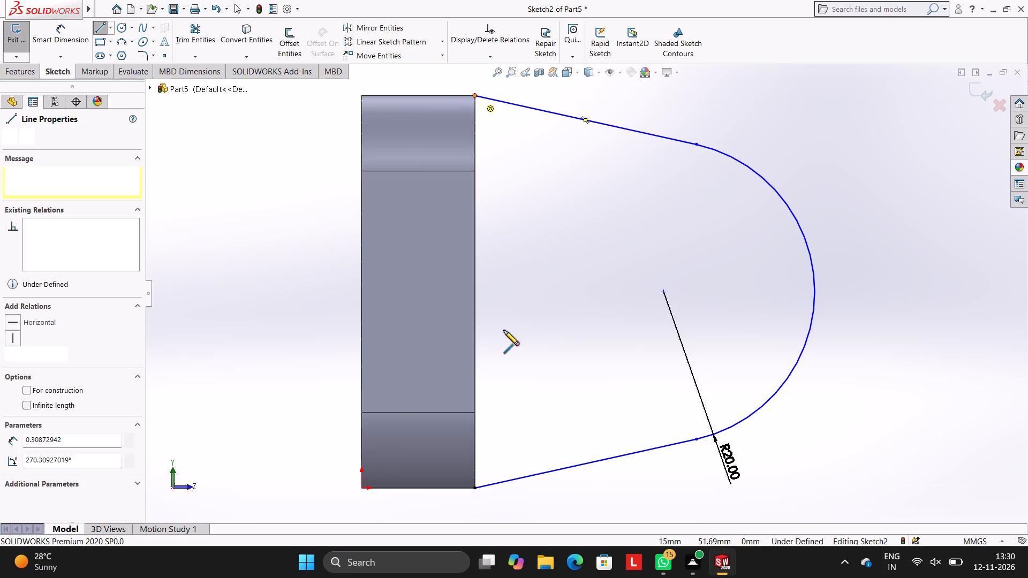
left_click(474, 488)
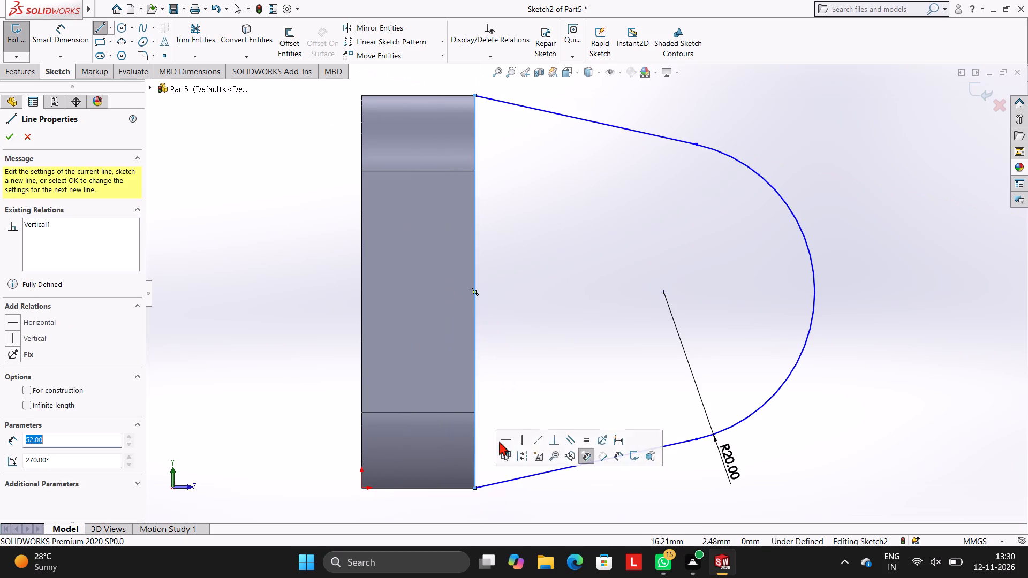
key("Escape")
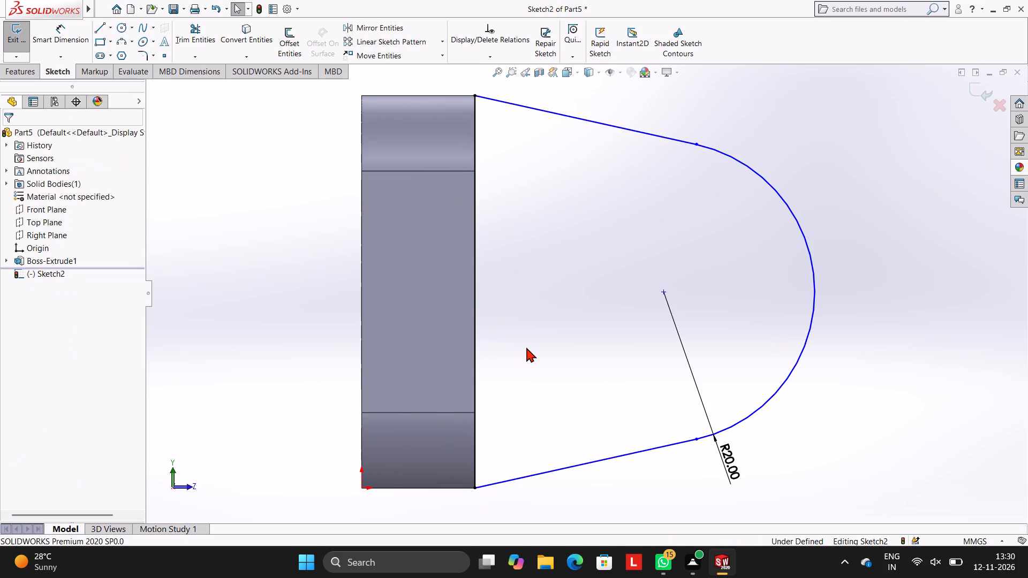
Dimension the horizontal distance from the block's edge to the centre of the lug's arc.
scroll(567, 332, "up", 2)
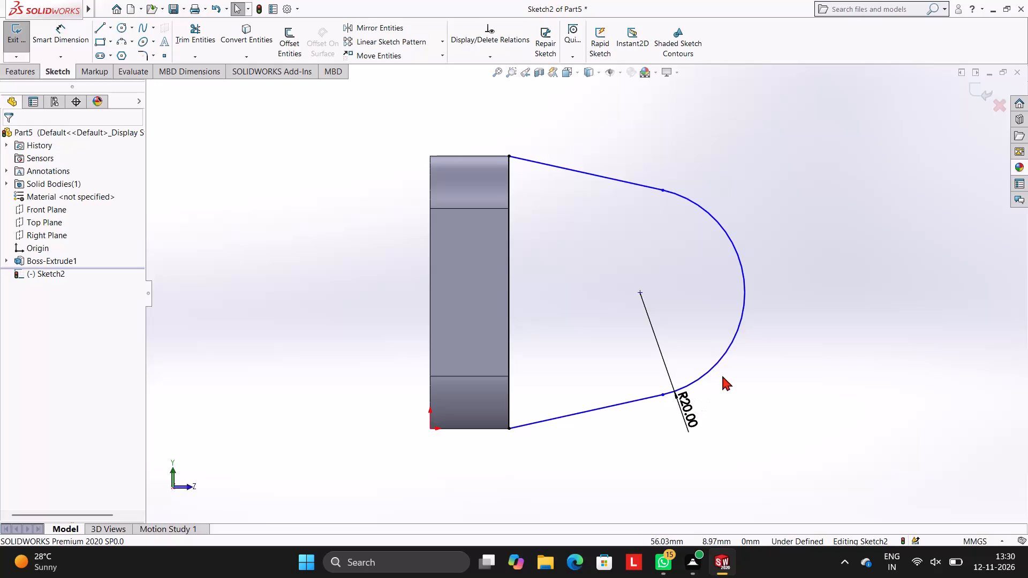
scroll(627, 294, "up", 2)
scroll(686, 264, "down", 2)
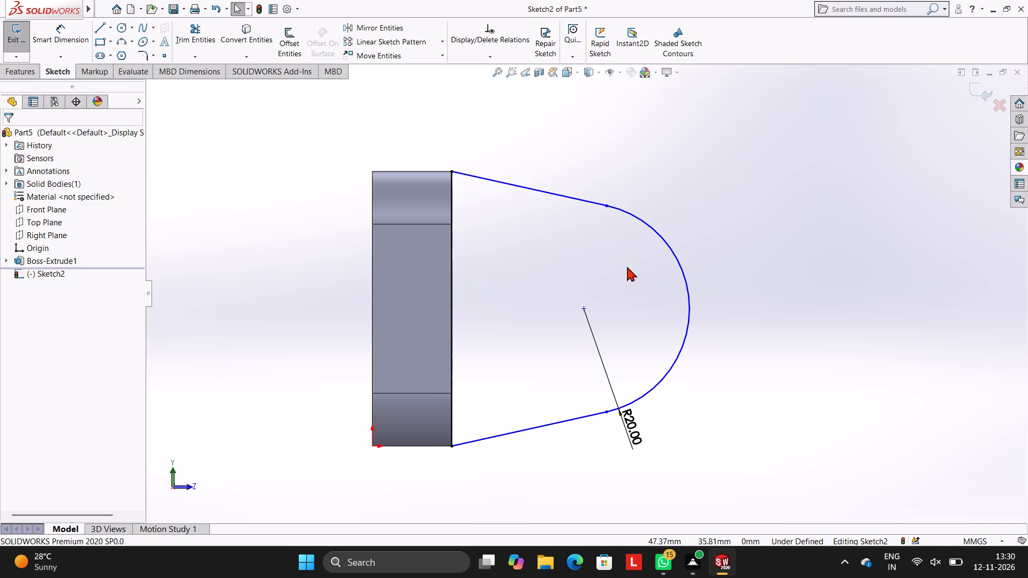
left_click(62, 26)
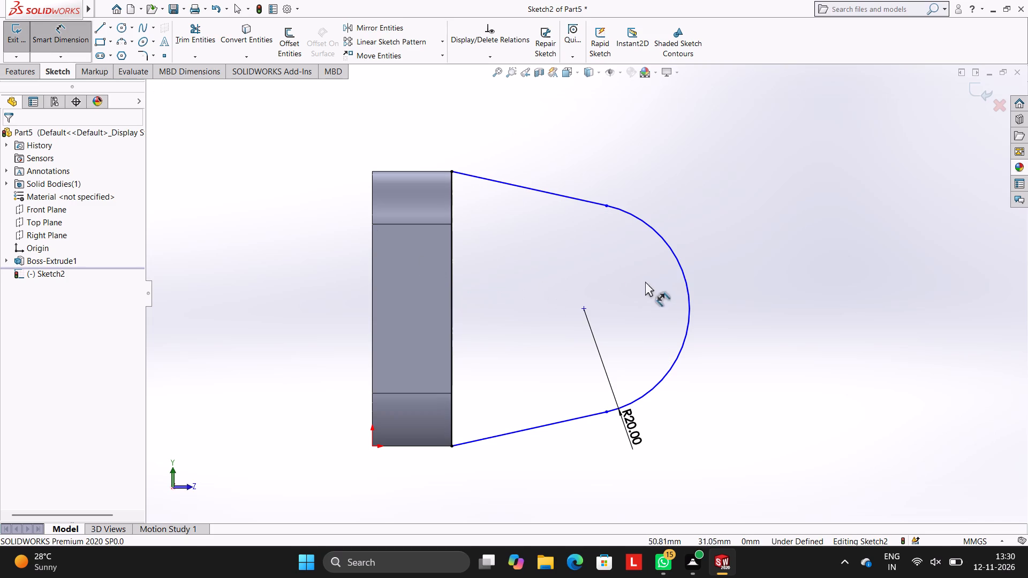
left_click(583, 308)
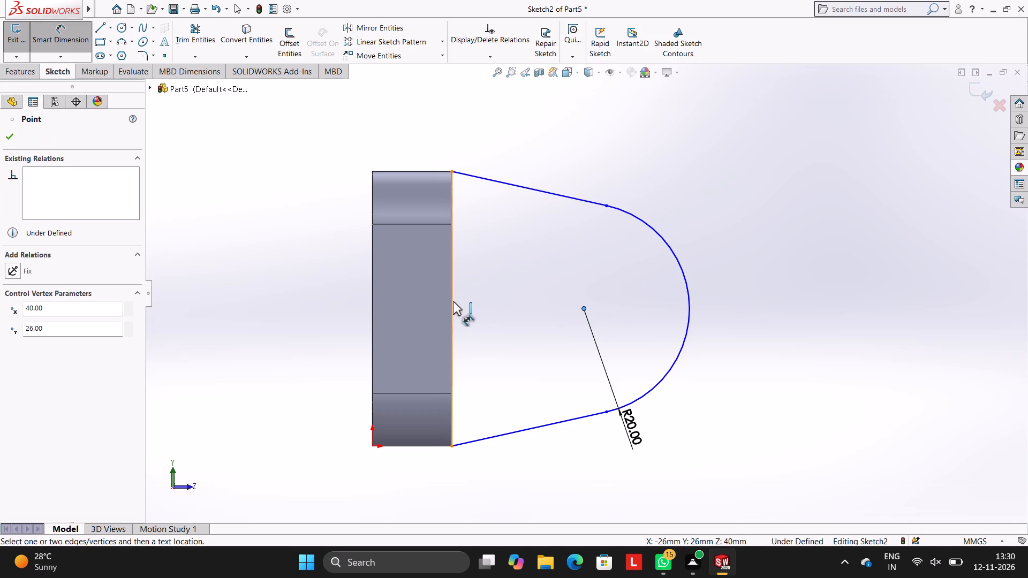
left_click(453, 301)
left_click(497, 117)
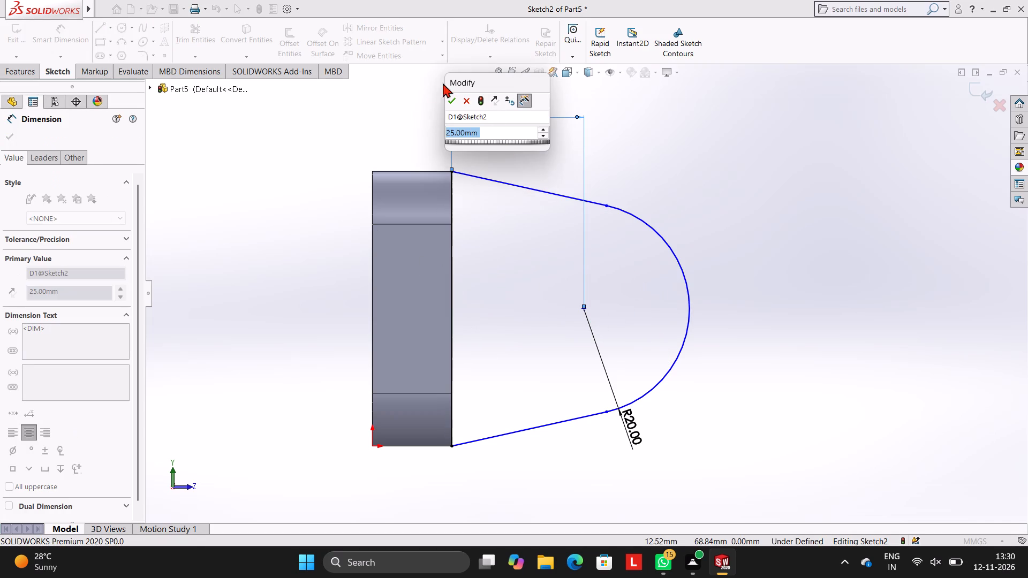
left_click(454, 96)
left_click(497, 223)
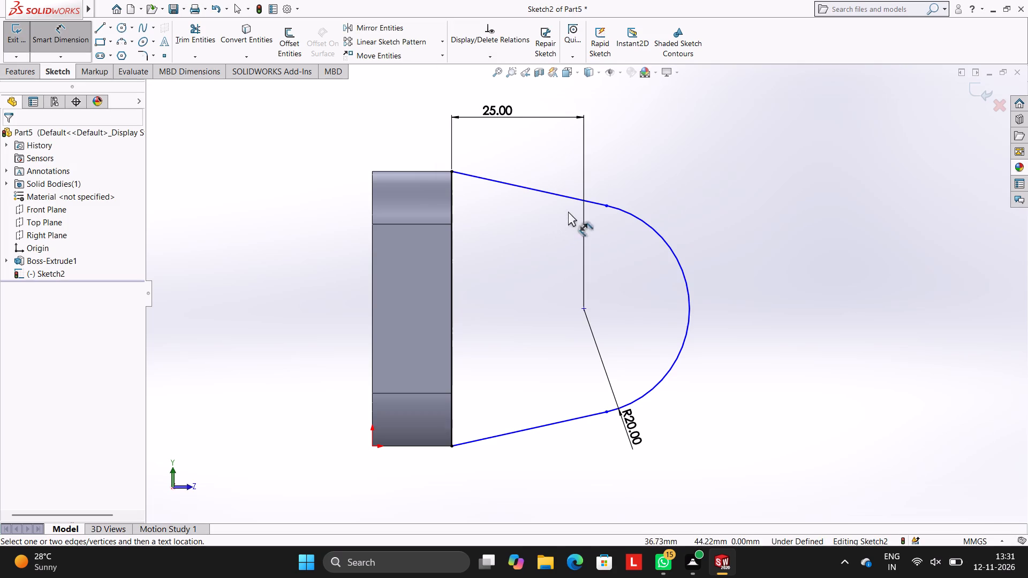
Dimension the vertical distance between the arc's centre and the point where the upper sloping line meets the arc.
left_click(608, 207)
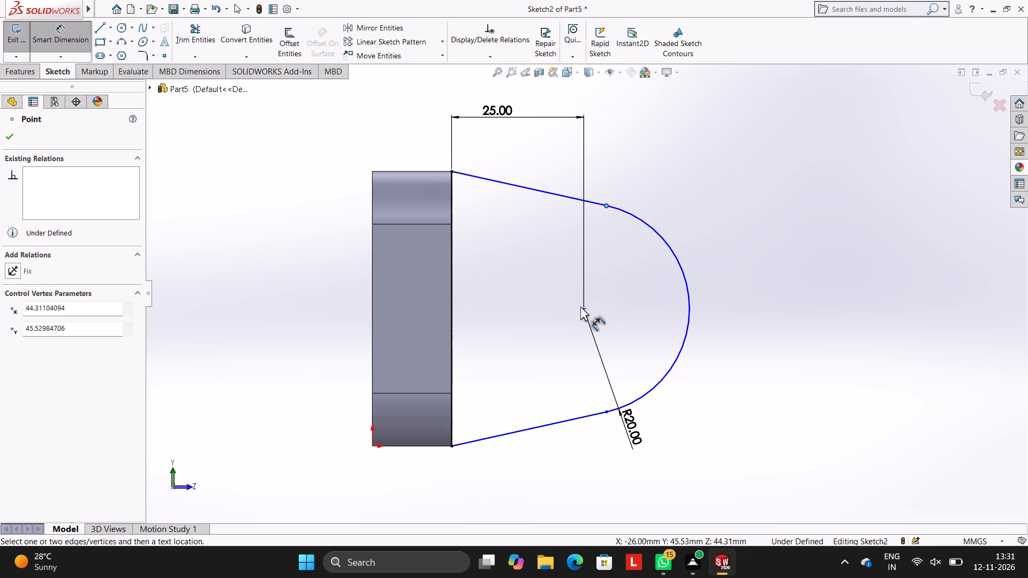
left_click(581, 306)
left_click(768, 260)
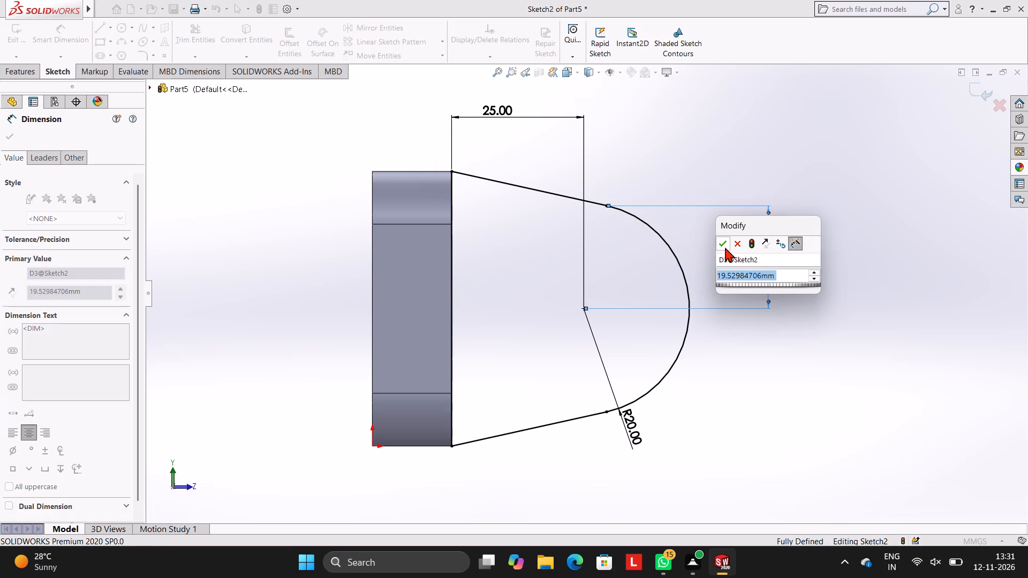
left_click(725, 247)
left_click(721, 182)
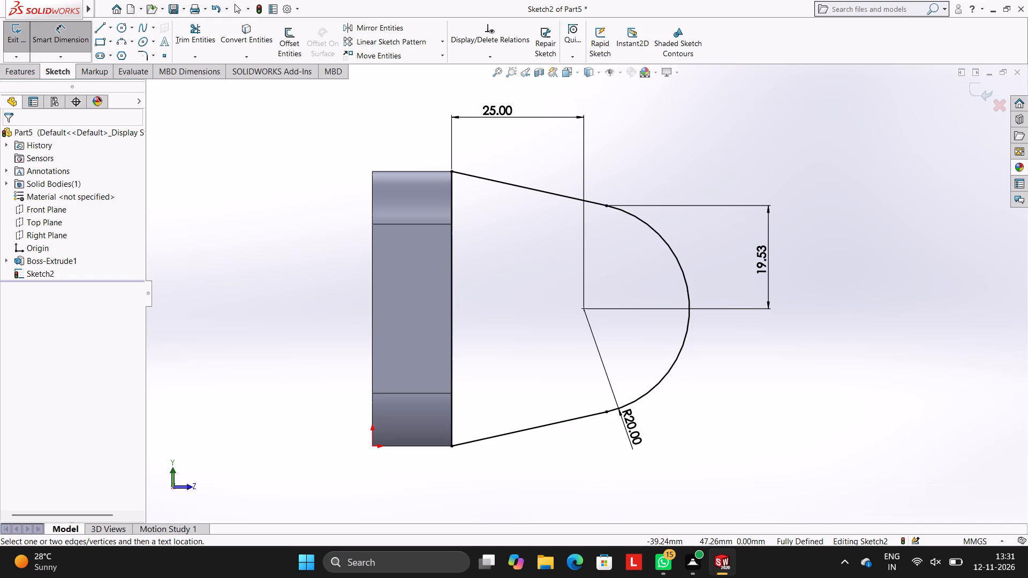
Extrude the lug profile 52 mm as a blind boss with merged result, reversing the direction so it runs across the block.
left_click(25, 71)
left_click(24, 50)
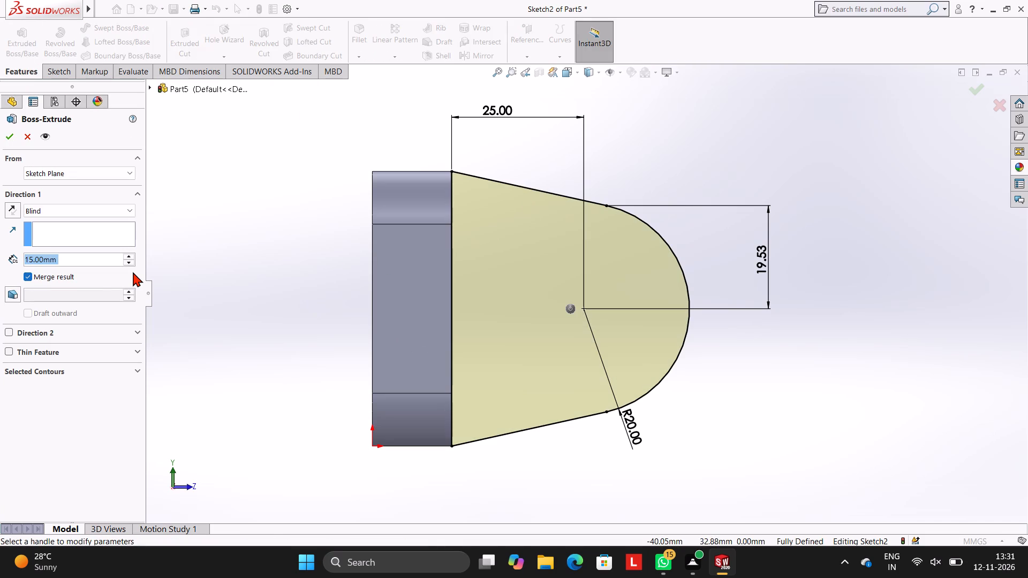
type("52")
key("Return")
scroll(367, 171, "up", 2)
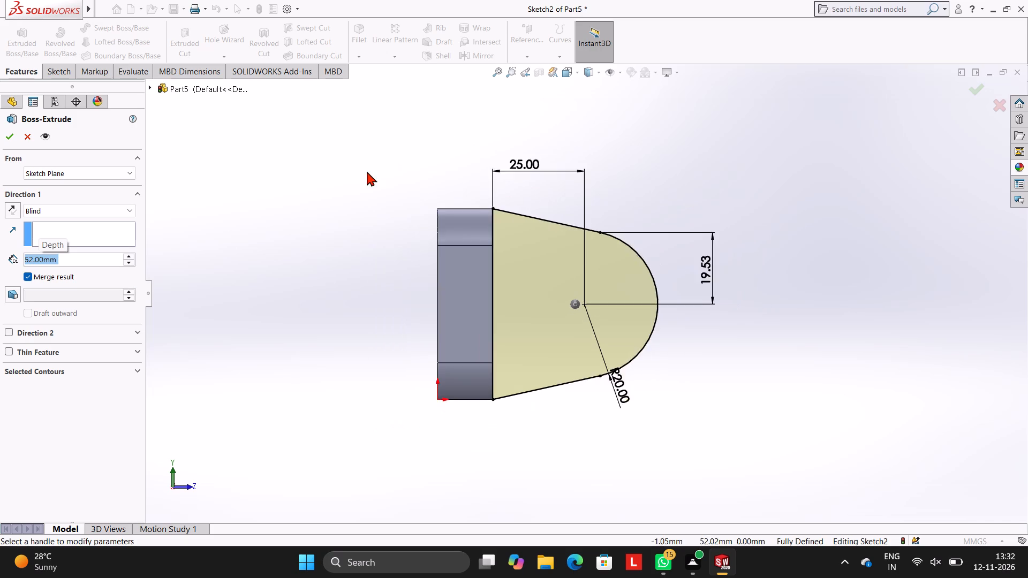
middle_click_drag(346, 231, 344, 347)
left_click(12, 214)
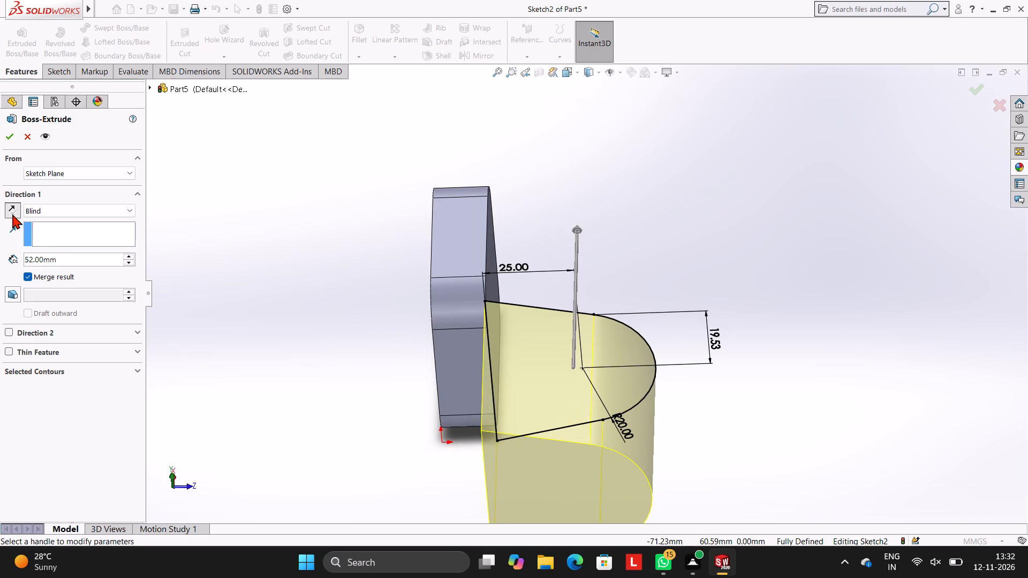
left_click(6, 138)
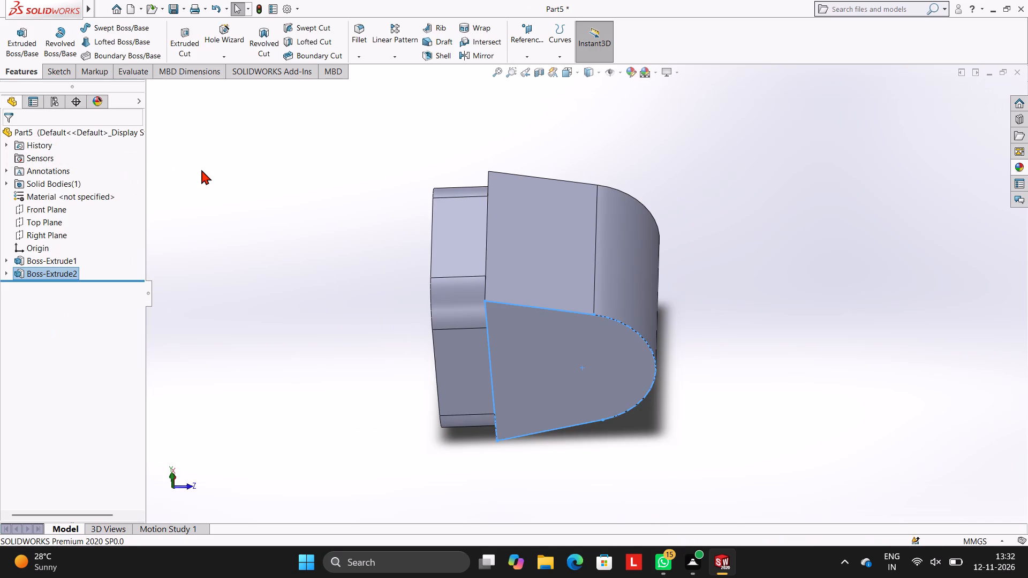
left_click(201, 170)
Start a new sketch on the flat side face shared by the block and lug, viewed straight on.
middle_click_drag(396, 162, 434, 159)
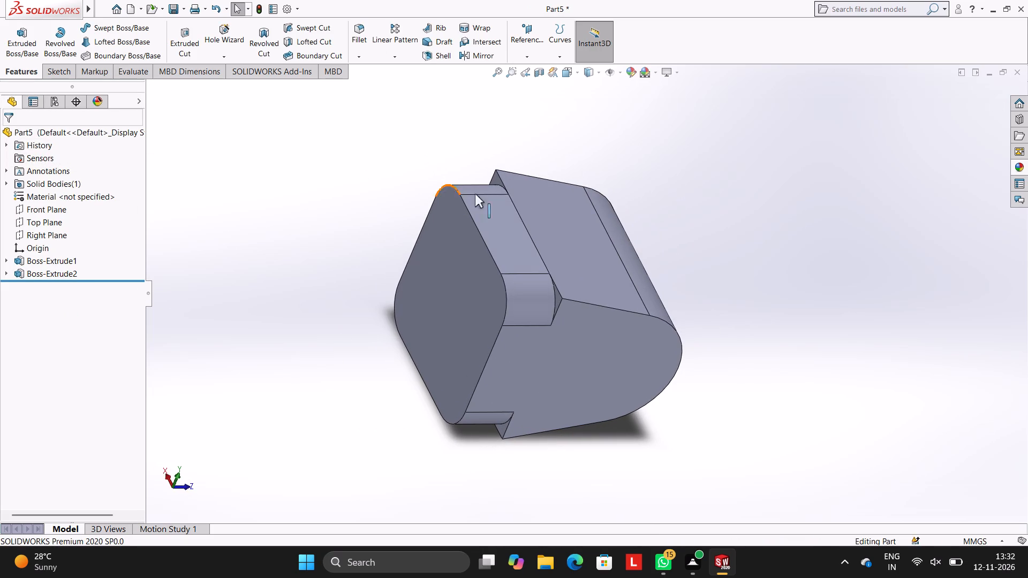
left_click(593, 344)
left_click(644, 314)
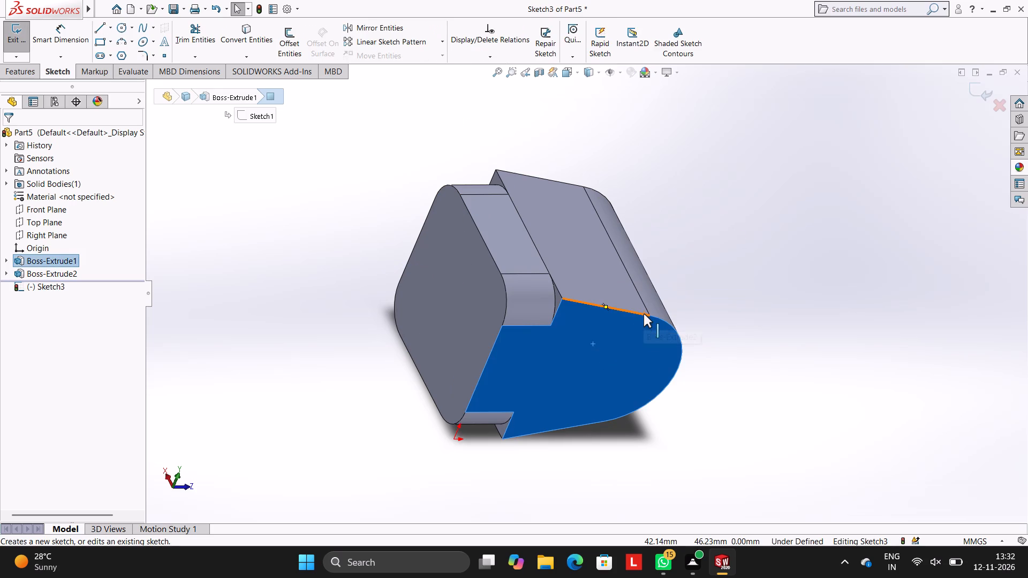
key("ctrl+8")
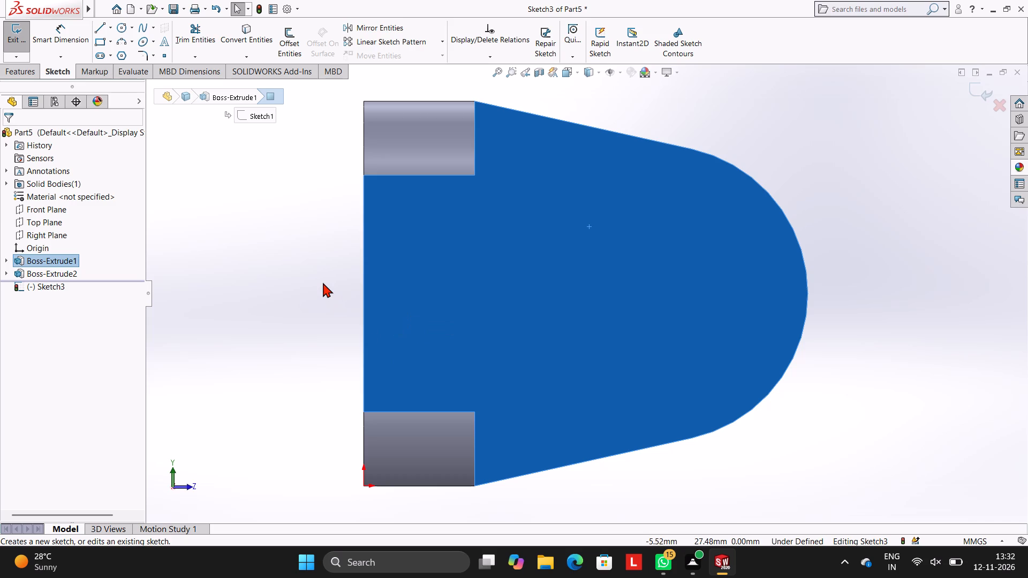
Trace the lug's upper and lower sloping edges with lines from the block's corners to the ends of the rounded edge.
left_click(100, 28)
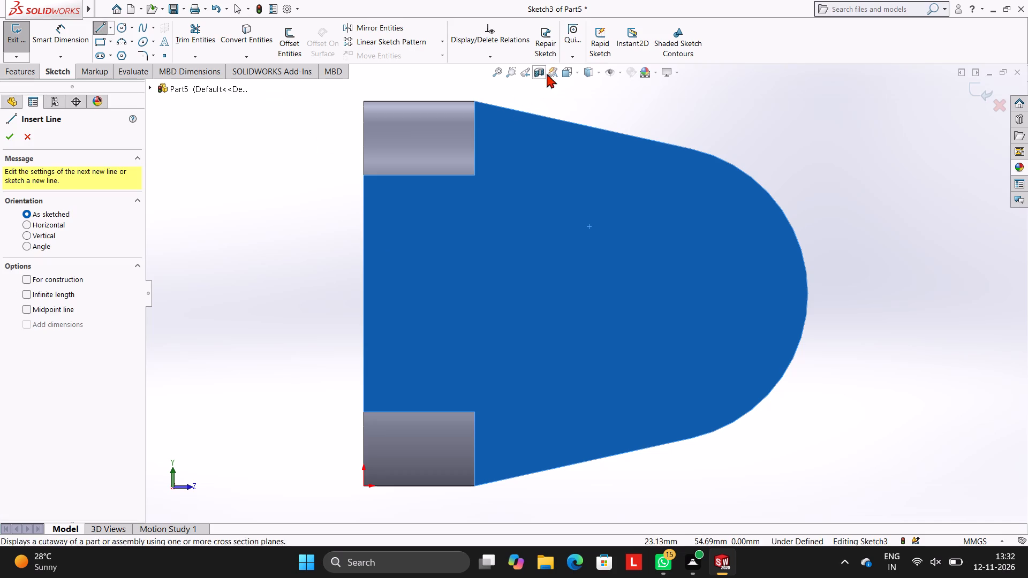
left_click(474, 102)
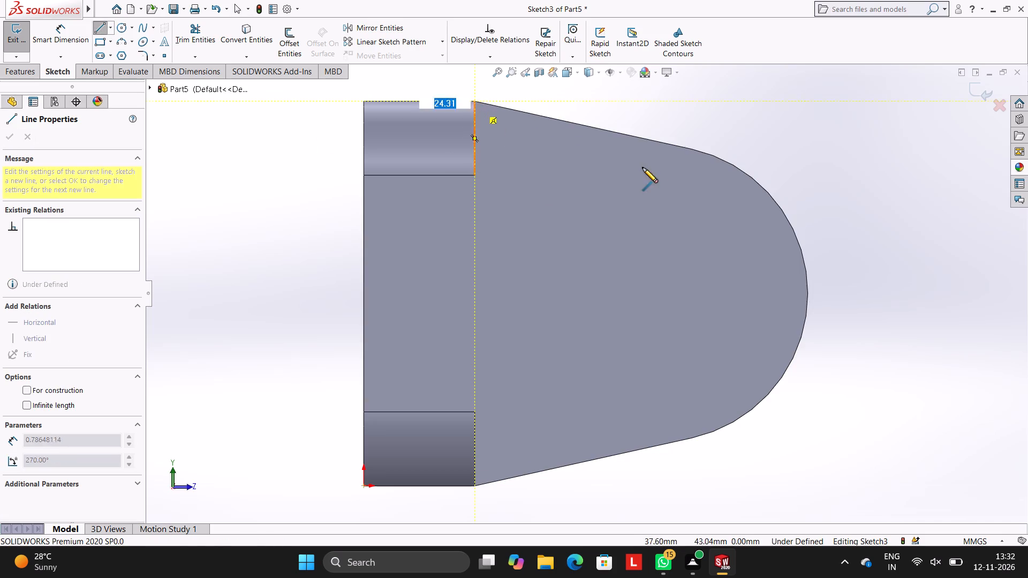
left_click(690, 149)
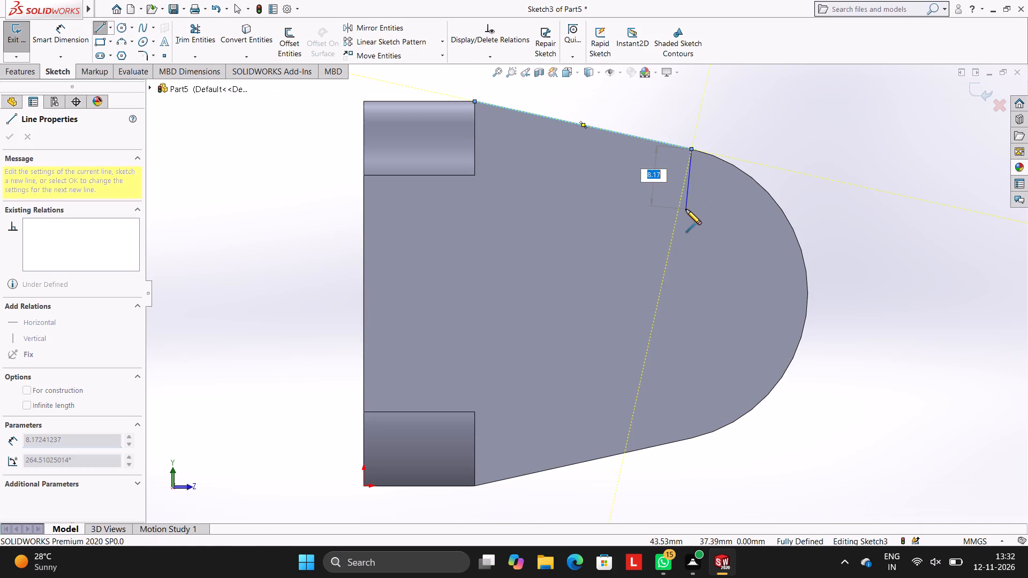
key("Escape")
key("Escape")
key("Escape")
left_click(98, 25)
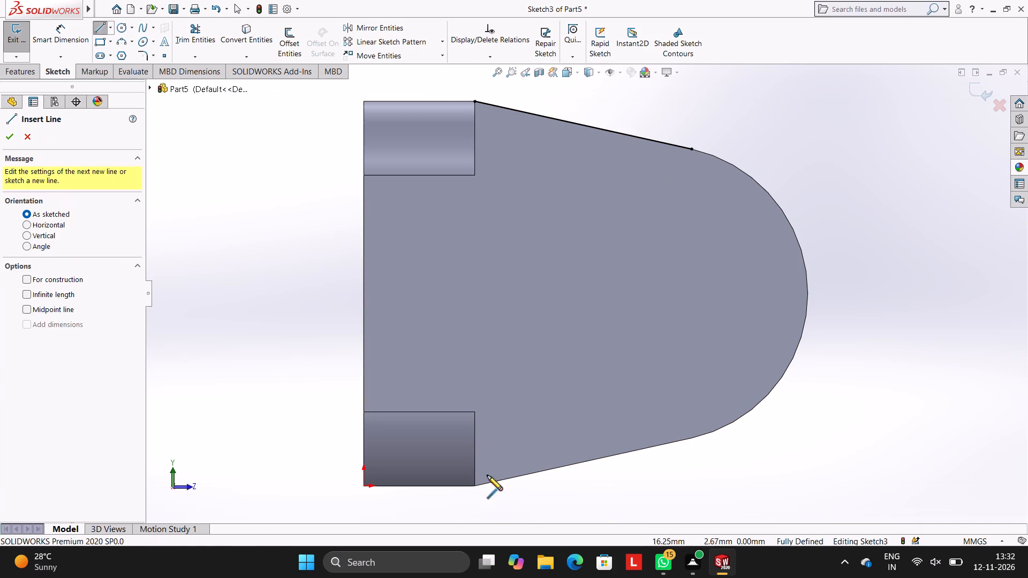
left_click(474, 485)
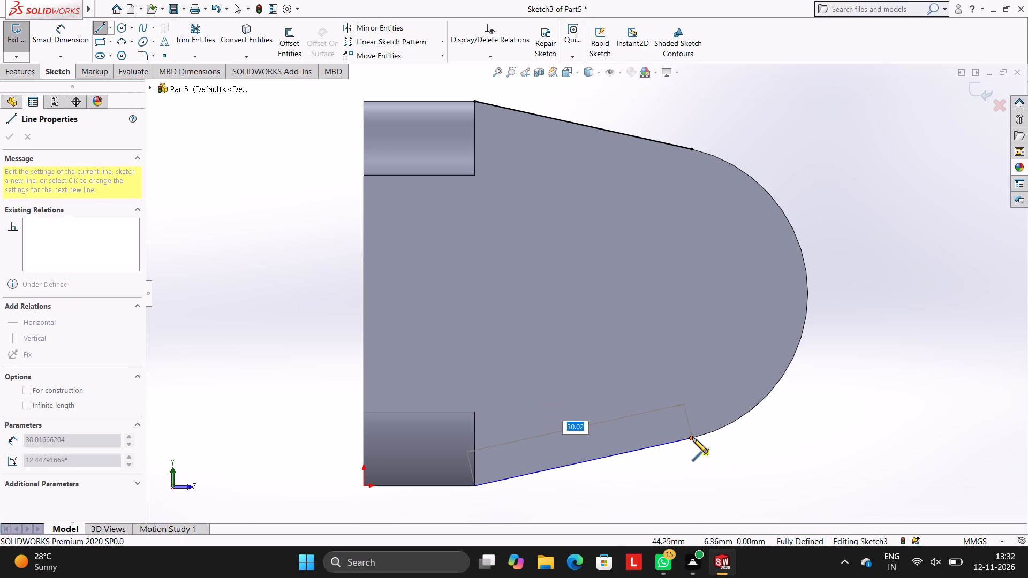
left_click(691, 437)
key("Escape")
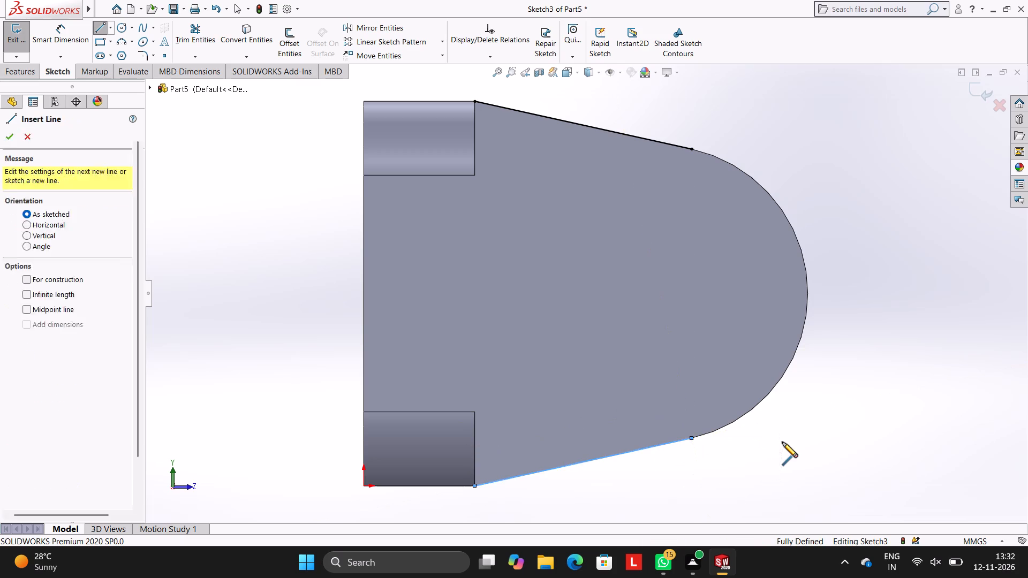
key("Escape")
key("Escape")
key("Escape")
Draw a circle centred on the lug's rounded end, with its radius reaching the outer curved edge.
left_click(123, 26)
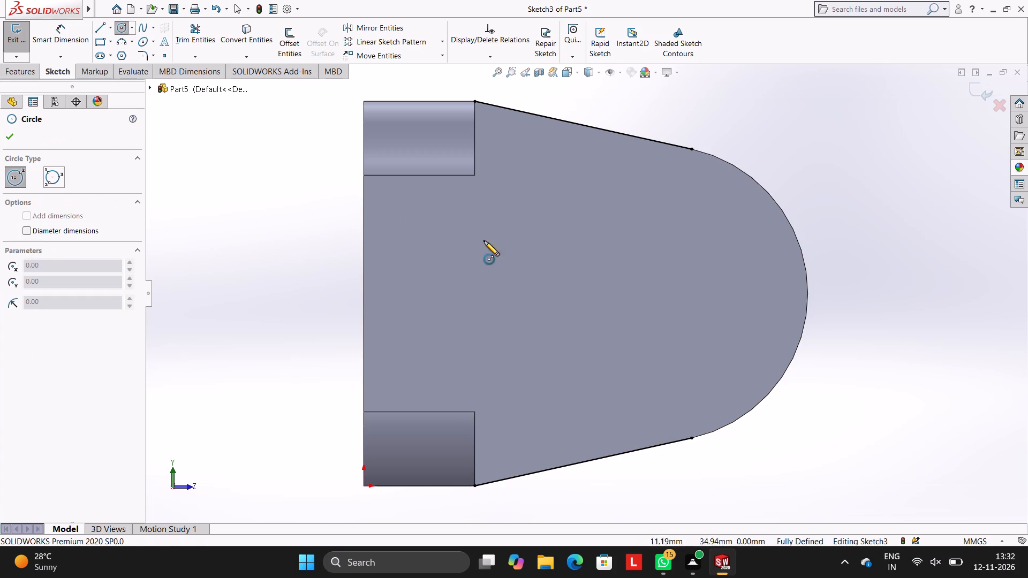
left_click(660, 292)
left_click(808, 282)
key("Escape")
key("Escape")
key("Escape")
key("Escape")
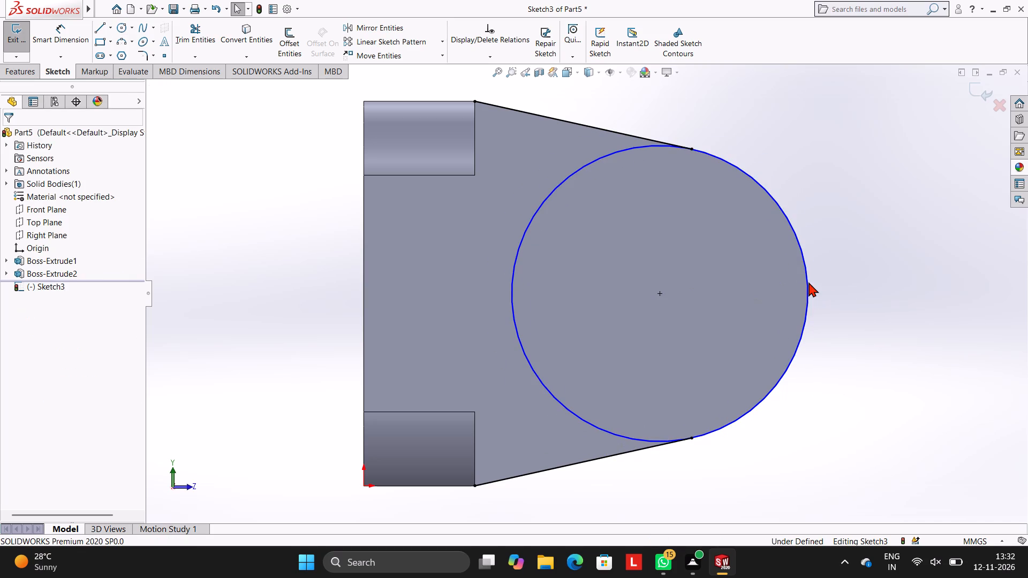
key("Escape")
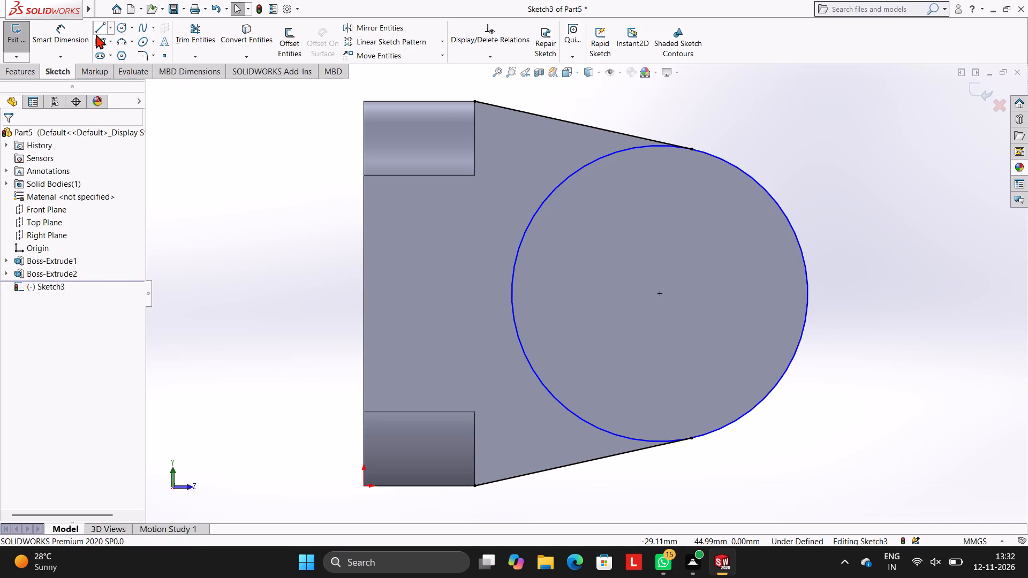
Draw a 52 mm vertical line along the block's edge, joining the inner ends of both sloping lines.
left_click(99, 27)
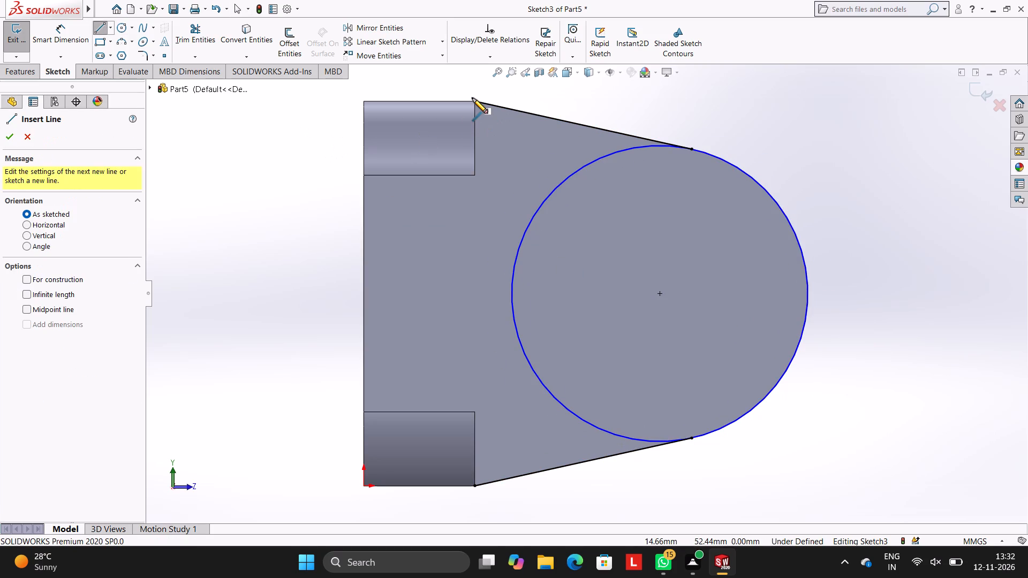
left_click(474, 102)
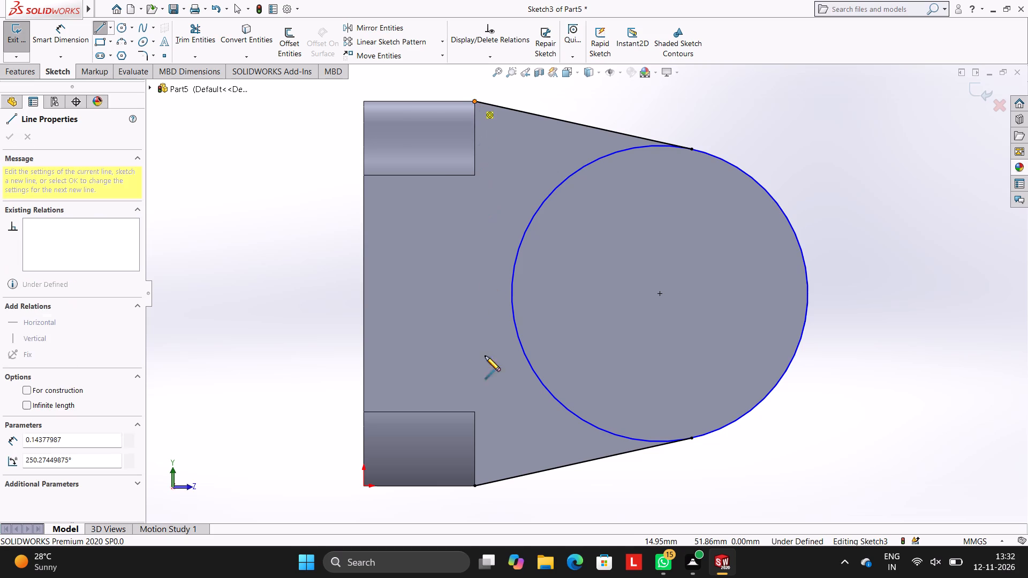
left_click(474, 486)
key("Escape")
key("Escape")
key("Escape")
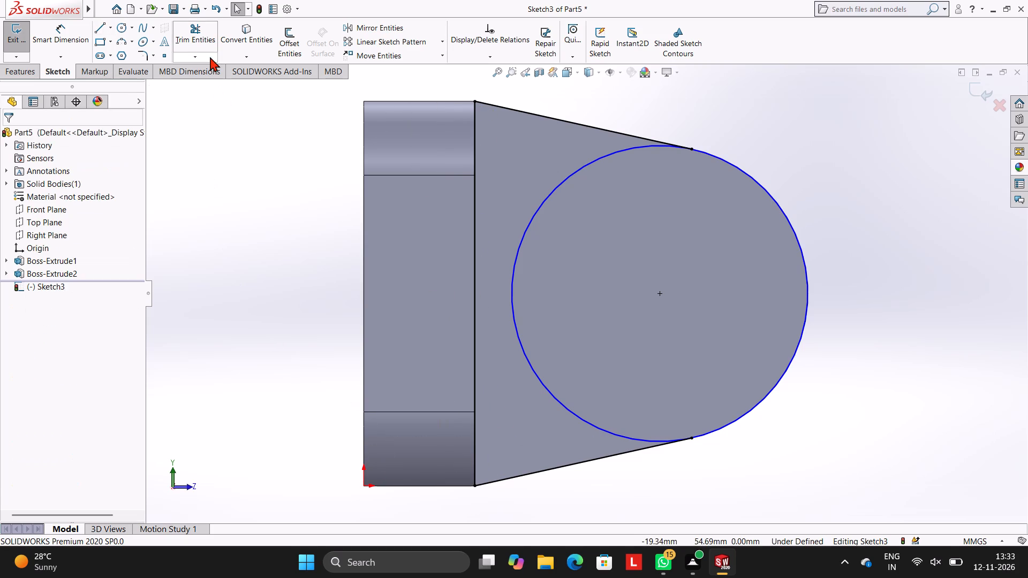
Trim away the circle's inner arc facing the block, leaving only the lug's rounded outer end.
left_click(201, 40)
left_click(528, 234)
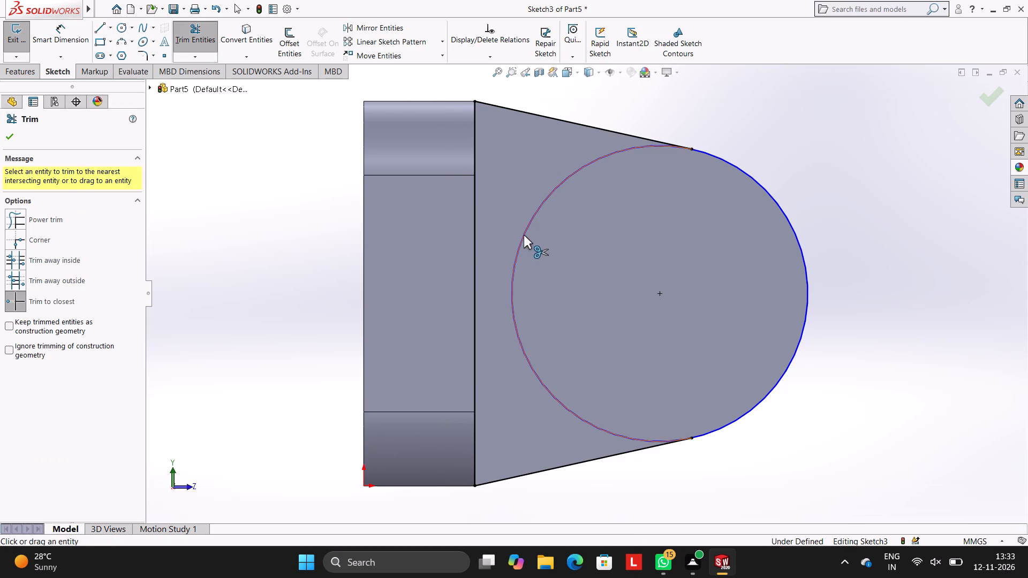
left_click(524, 235)
key("Escape")
key("Escape")
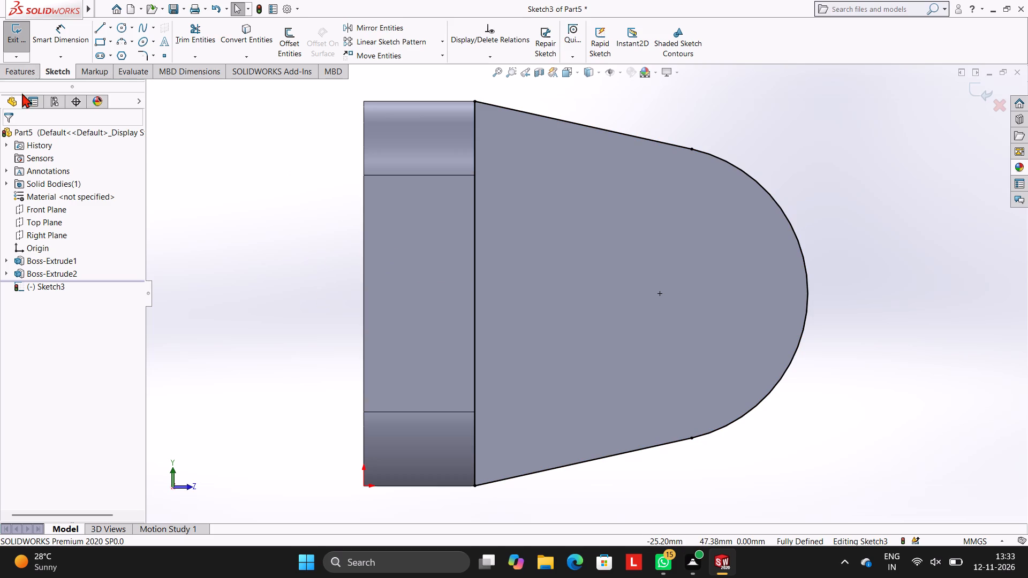
Cut-extrude the lug-shaped profile to a blind depth of 13.5 mm into the lug from the side face.
left_click(26, 74)
left_click(186, 38)
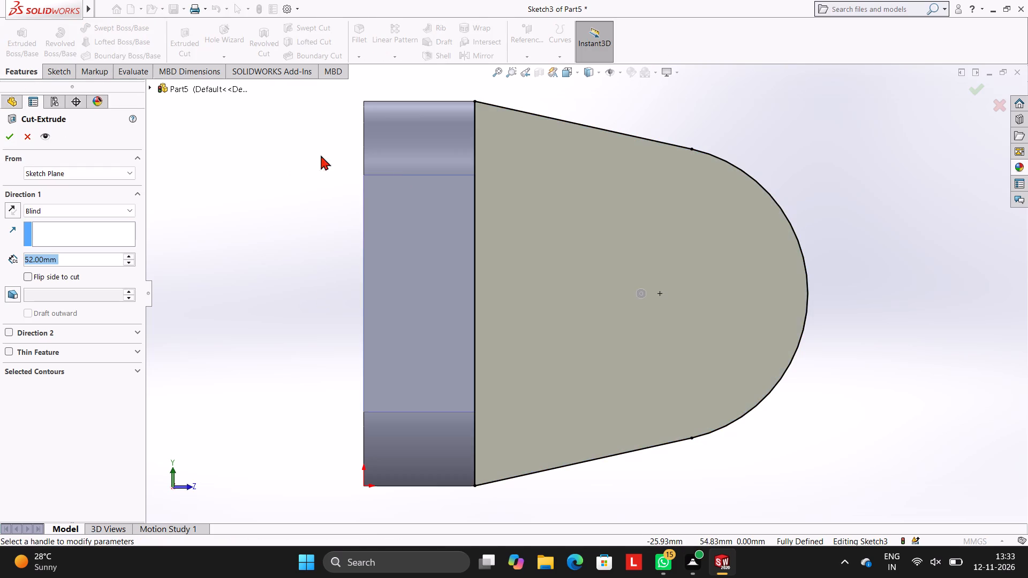
scroll(422, 185, "up", 2)
middle_click_drag(462, 201, 456, 298)
left_click(65, 257)
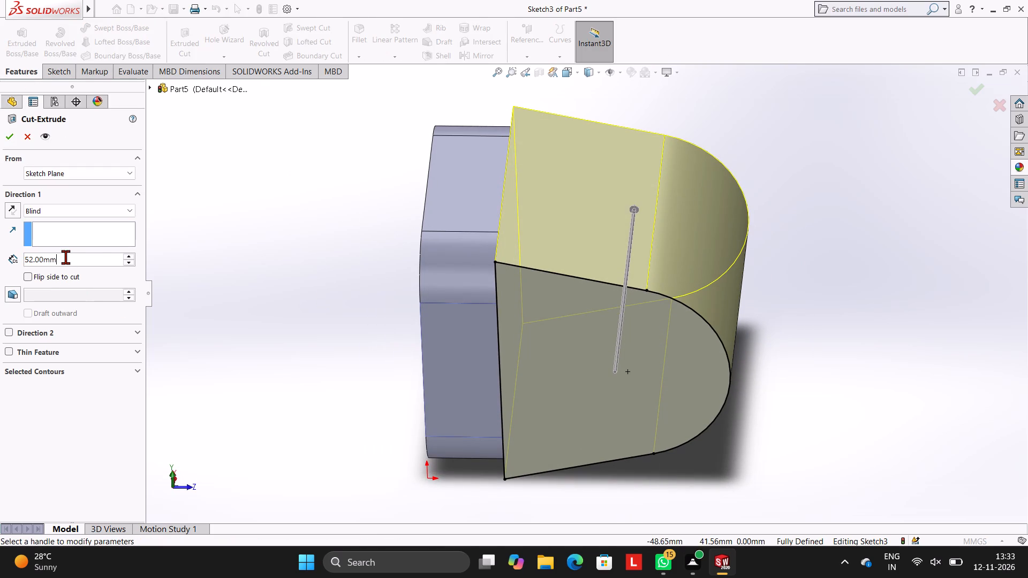
key("BackSpace")
key("BackSpace")
key("BackSpace")
key("BackSpace")
key("BackSpace")
key("BackSpace")
key("BackSpace")
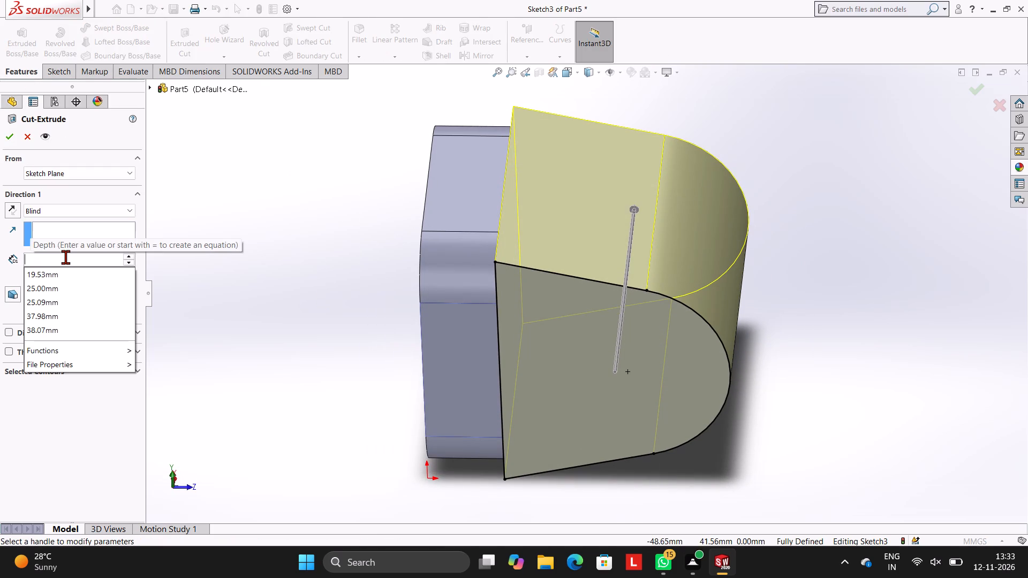
type("13.5")
key("Return")
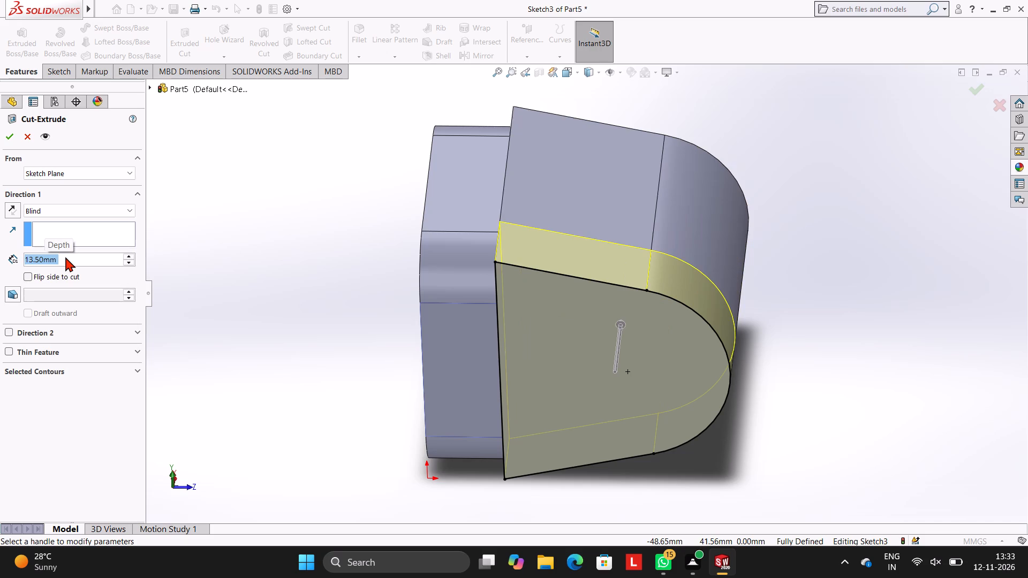
left_click(9, 139)
left_click(279, 204)
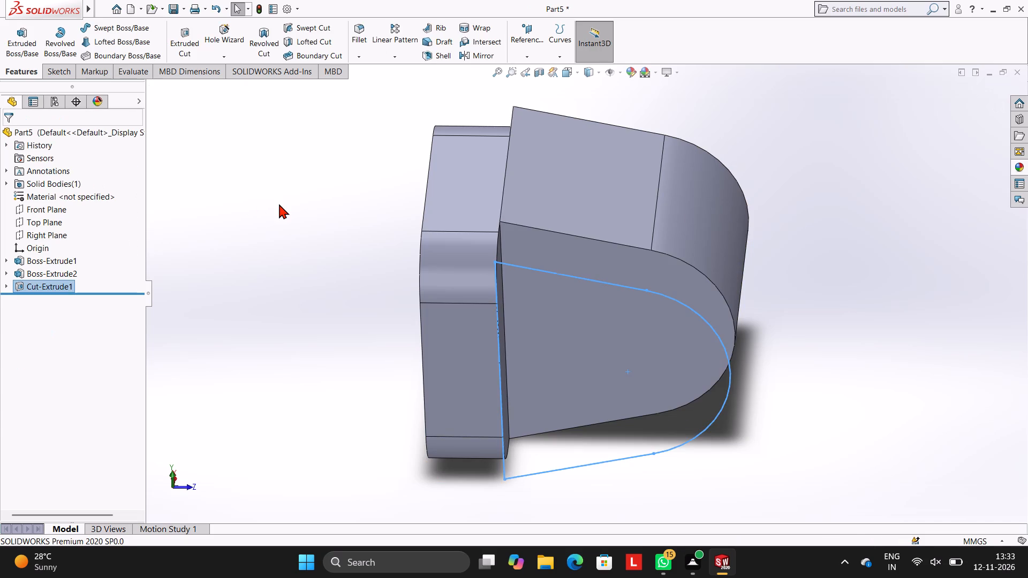
Start a sketch on the lug's opposite side face and trace the vertical line along the block's edge and the lower sloping edge.
middle_click_drag(566, 279, 513, 269)
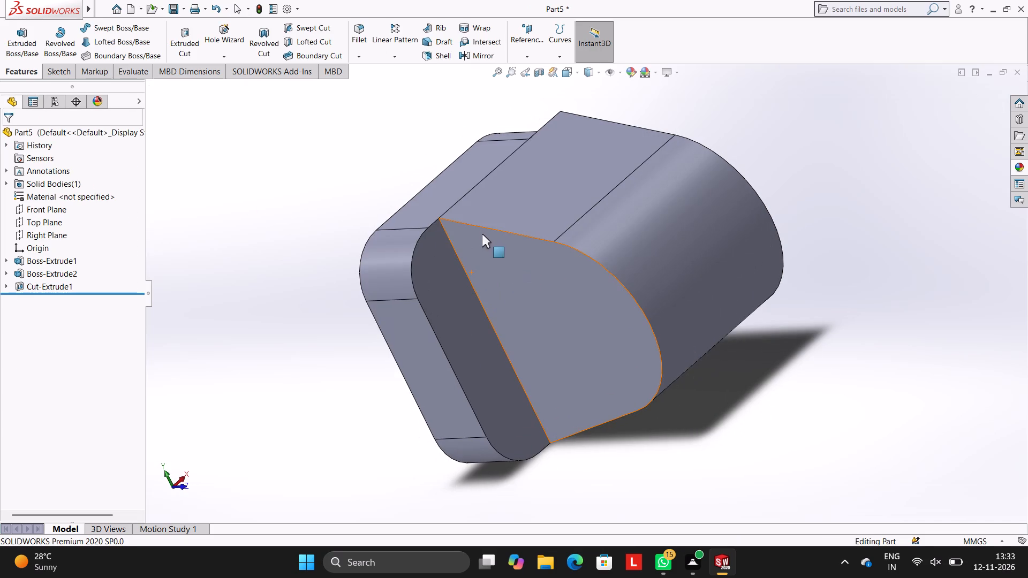
middle_click_drag(513, 246, 553, 254)
middle_click_drag(382, 262, 499, 343)
middle_click_drag(437, 292, 515, 399)
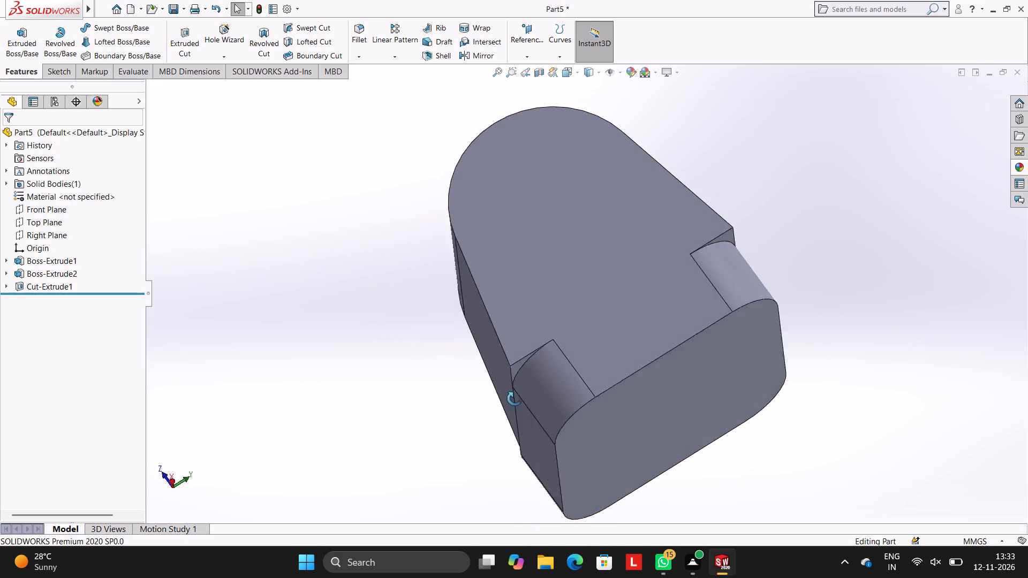
middle_click_drag(515, 399, 518, 426)
left_click(622, 260)
left_click(669, 223)
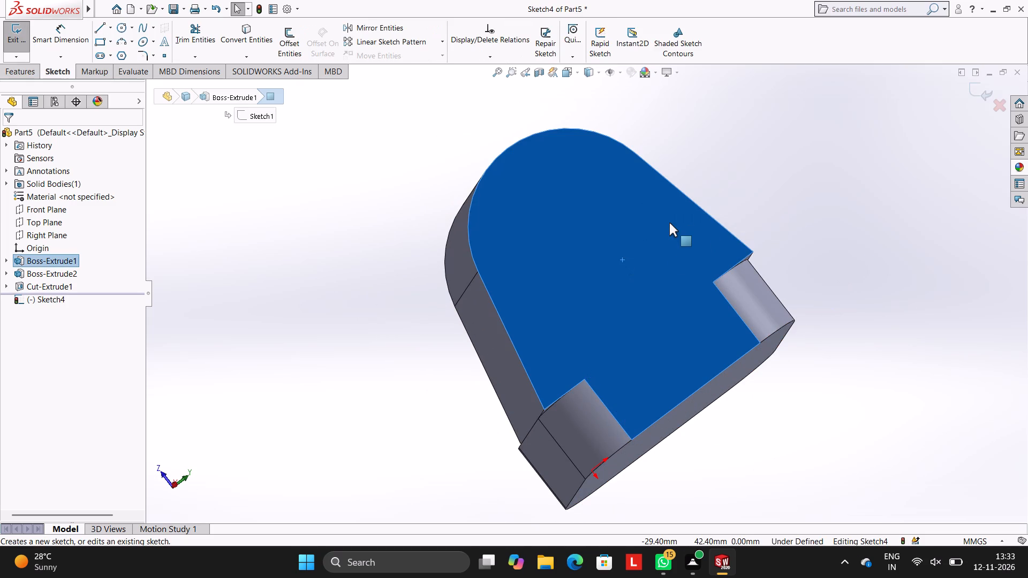
key("ctrl+8")
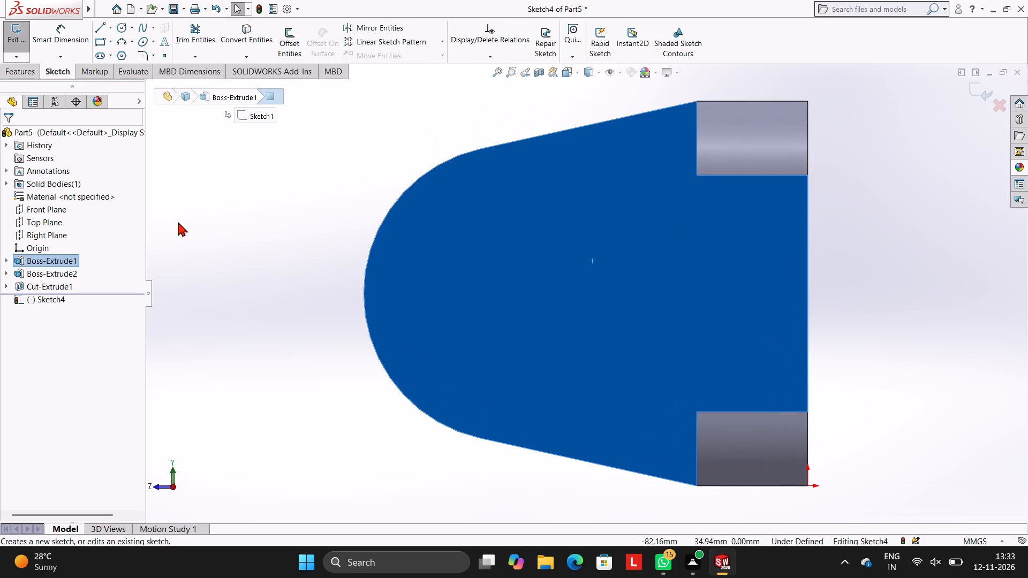
left_click(97, 24)
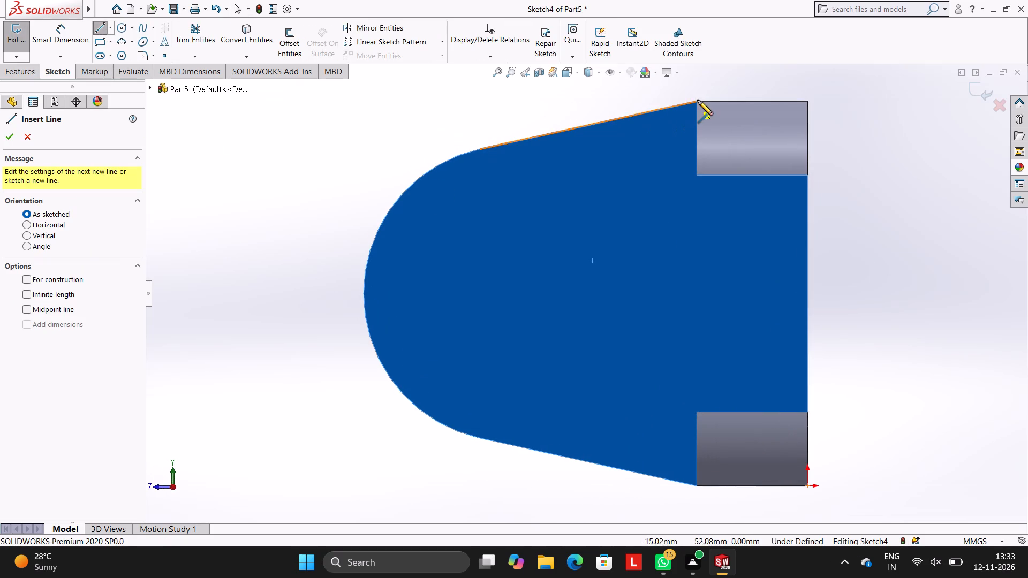
left_click(696, 101)
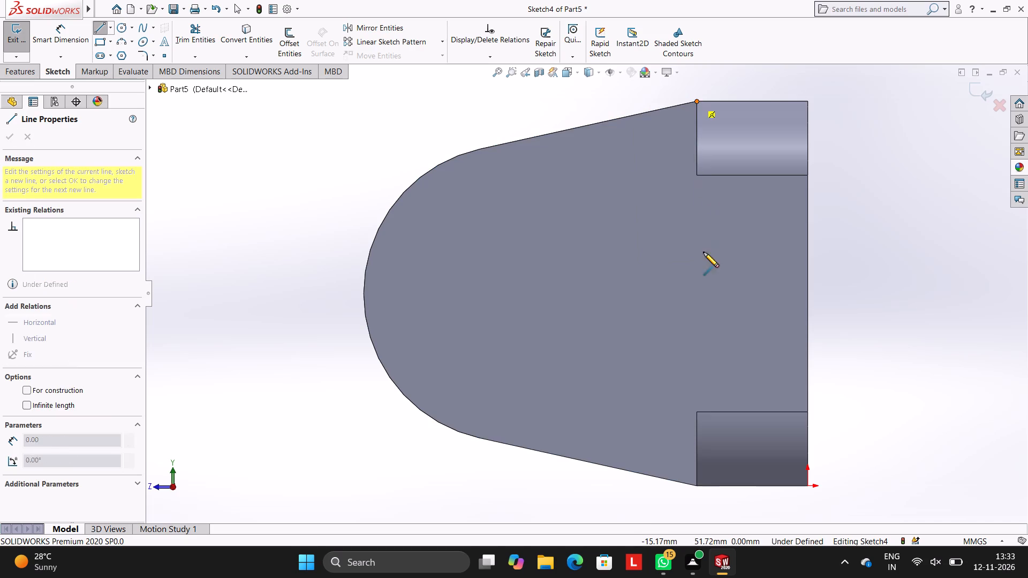
left_click(696, 486)
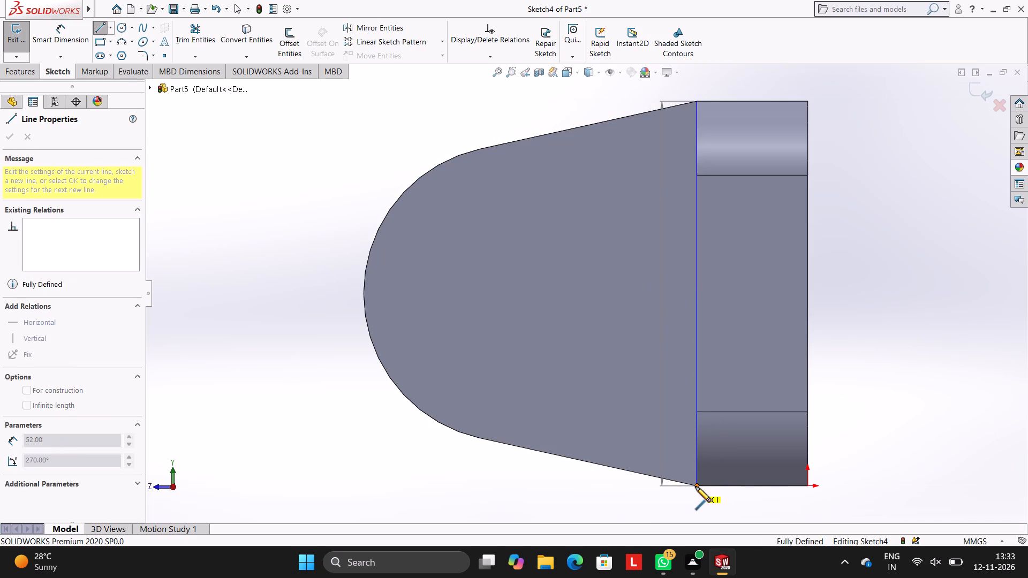
left_click(480, 439)
key("Escape")
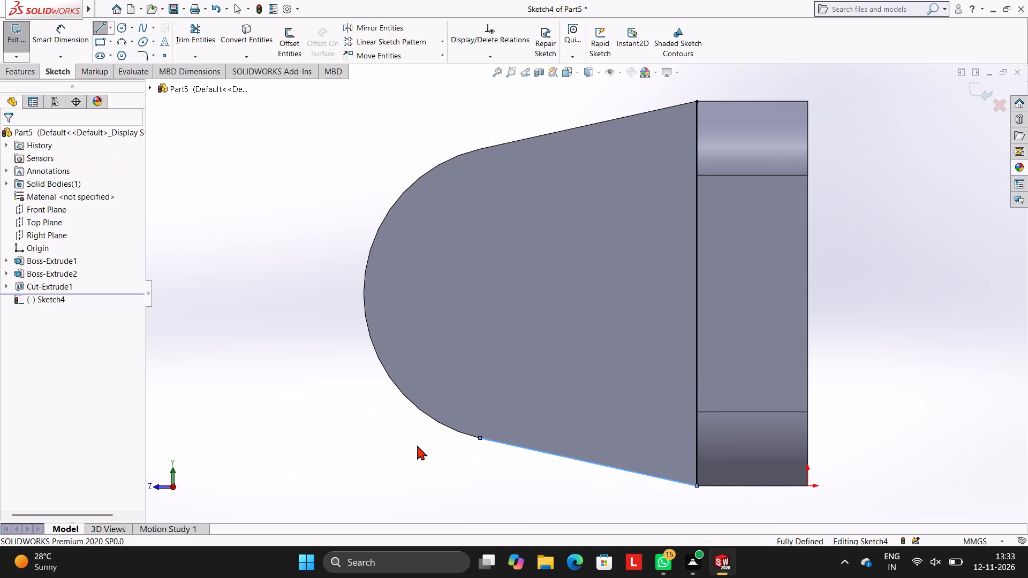
key("Escape")
key("Escape")
key("Escape")
Draw a line along the lug's upper sloping edge, from the block's edge to the start of the rounded end.
left_click(98, 32)
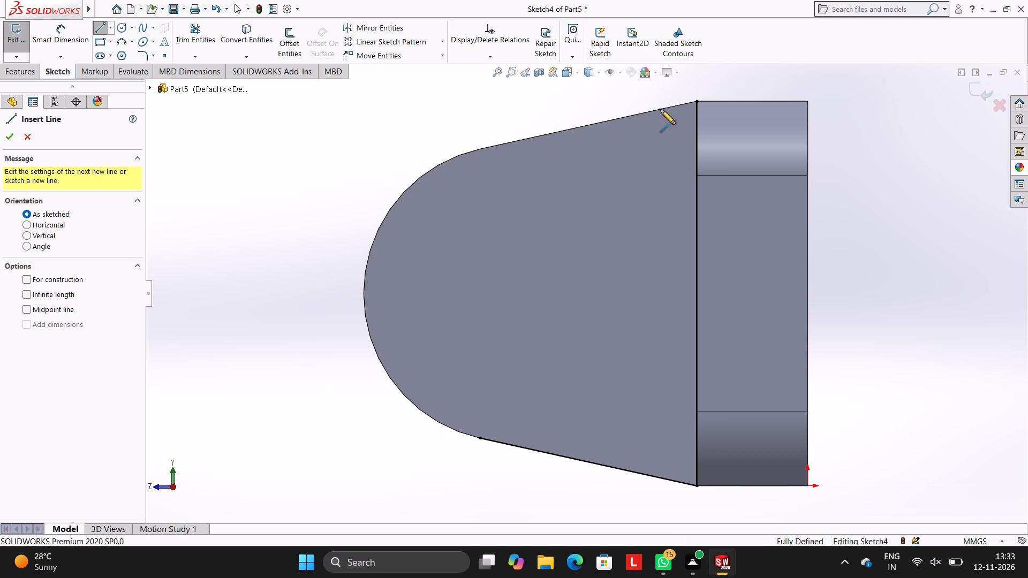
left_click(696, 102)
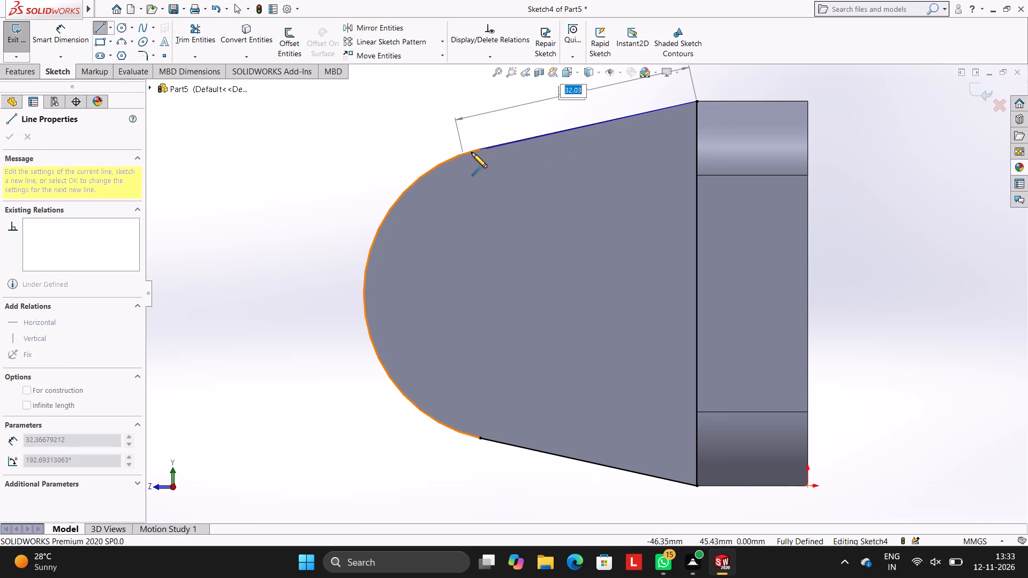
left_click(481, 149)
key("Escape")
key("Escape")
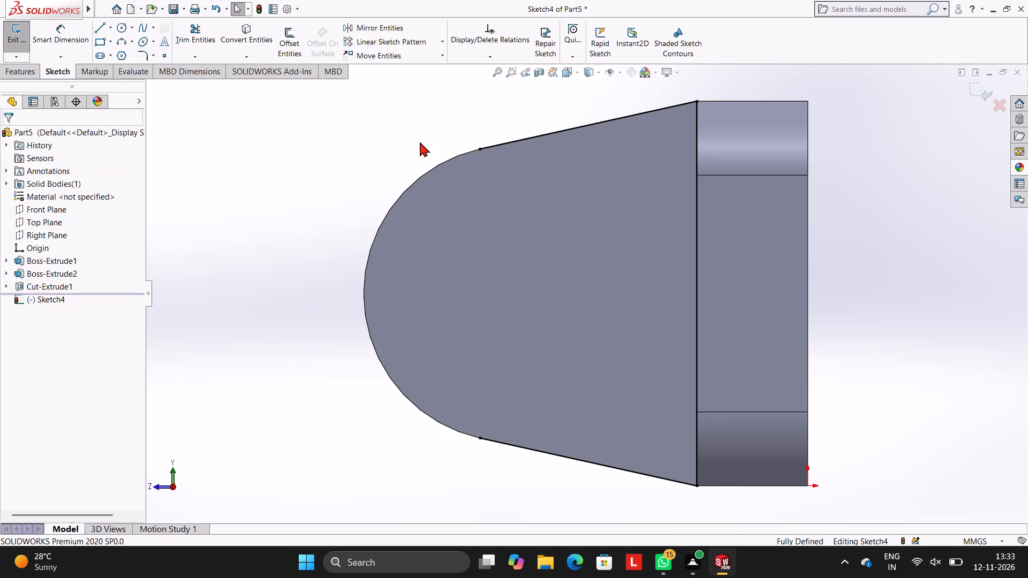
key("Escape")
key("Escape")
Draw a circle centred on the lug's rounded end, with its radius reaching the outer curved edge.
left_click(119, 24)
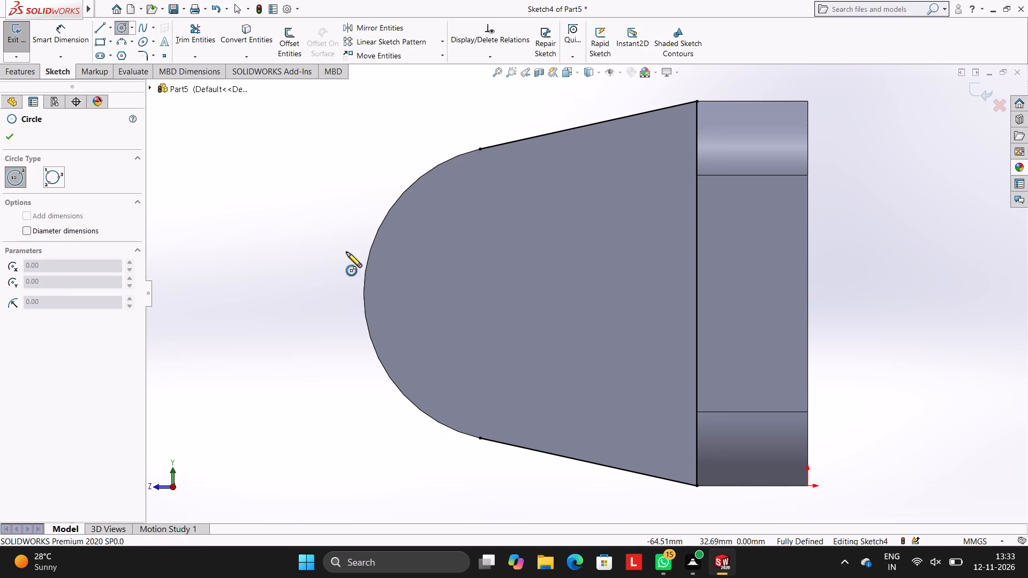
left_click(510, 291)
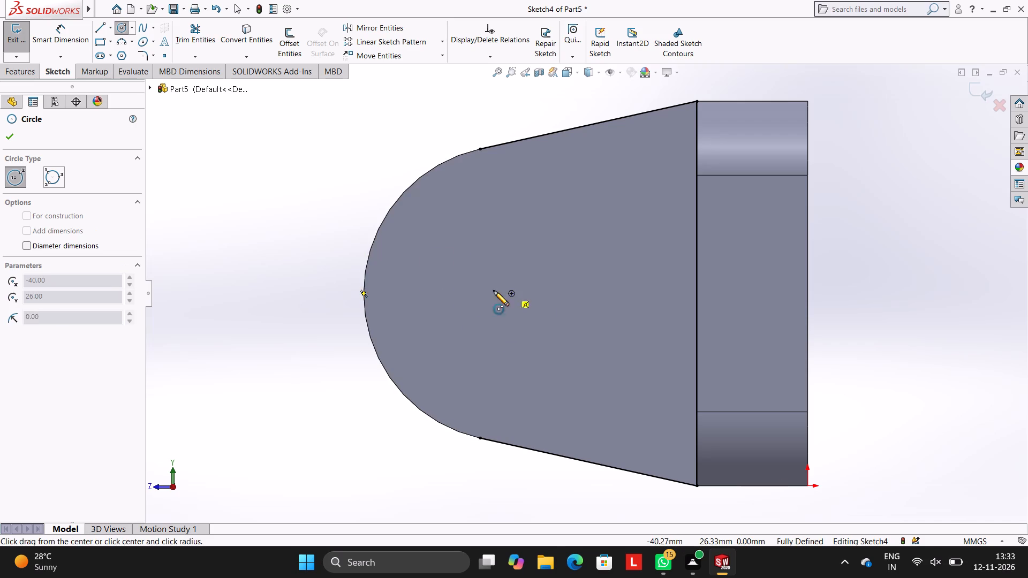
left_click(364, 276)
key("Escape")
key("Escape")
key("Escape")
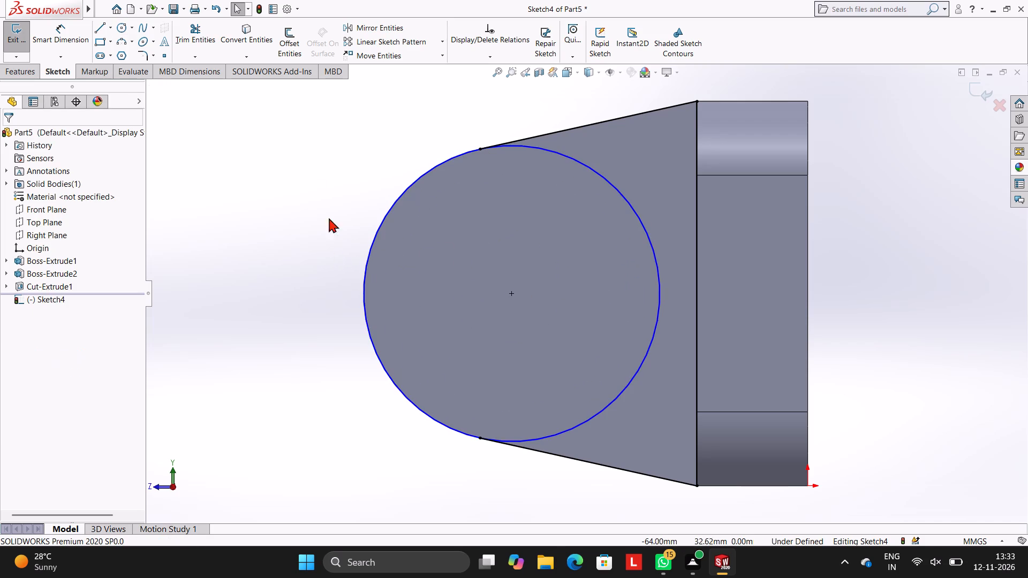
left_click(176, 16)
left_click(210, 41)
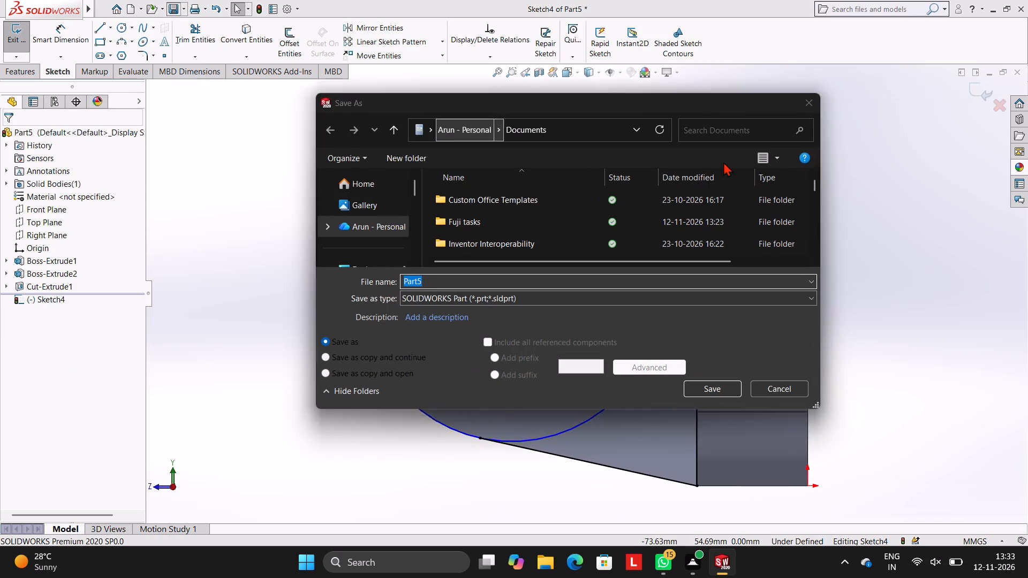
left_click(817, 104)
Trim away the circle's inner arc facing the block, leaving only the lug's rounded outer end.
left_click(188, 42)
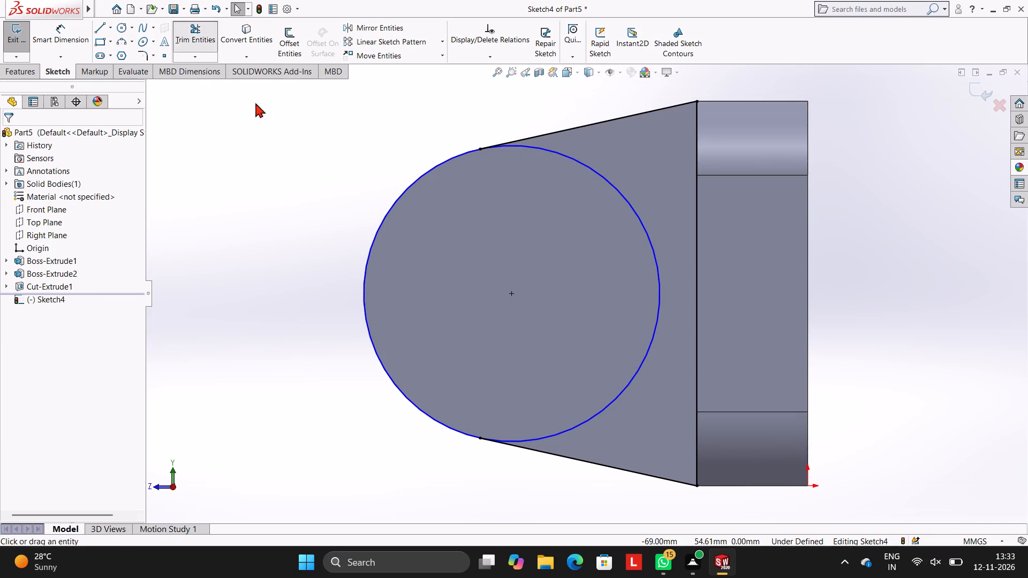
left_click(662, 272)
left_click(656, 272)
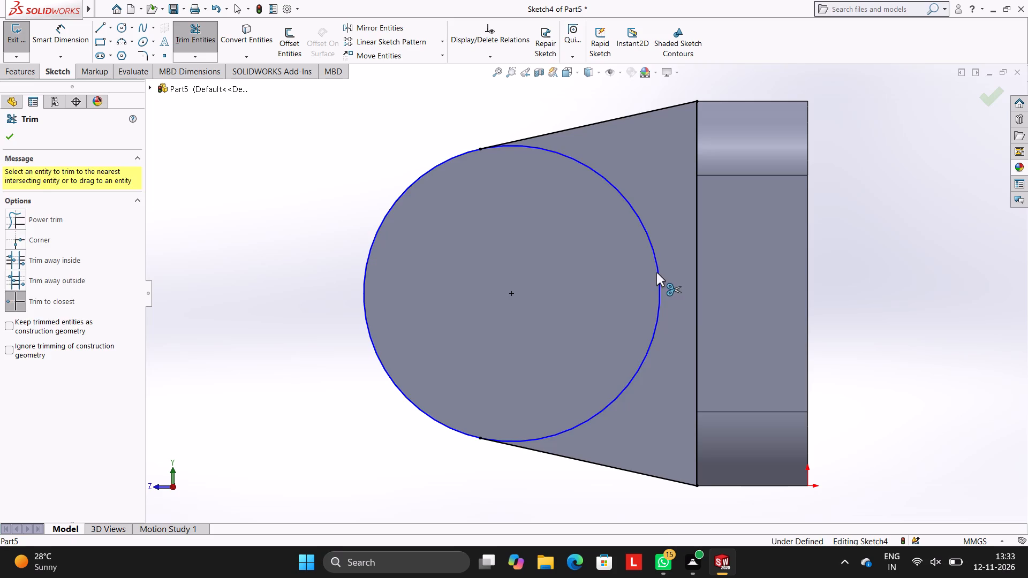
key("Escape")
key("Escape")
Cut-extrude the lug-shaped profile to a blind depth of 13.5 mm into the lug from this second side face.
scroll(499, 333, "up", 1)
middle_click_drag(364, 206, 376, 211)
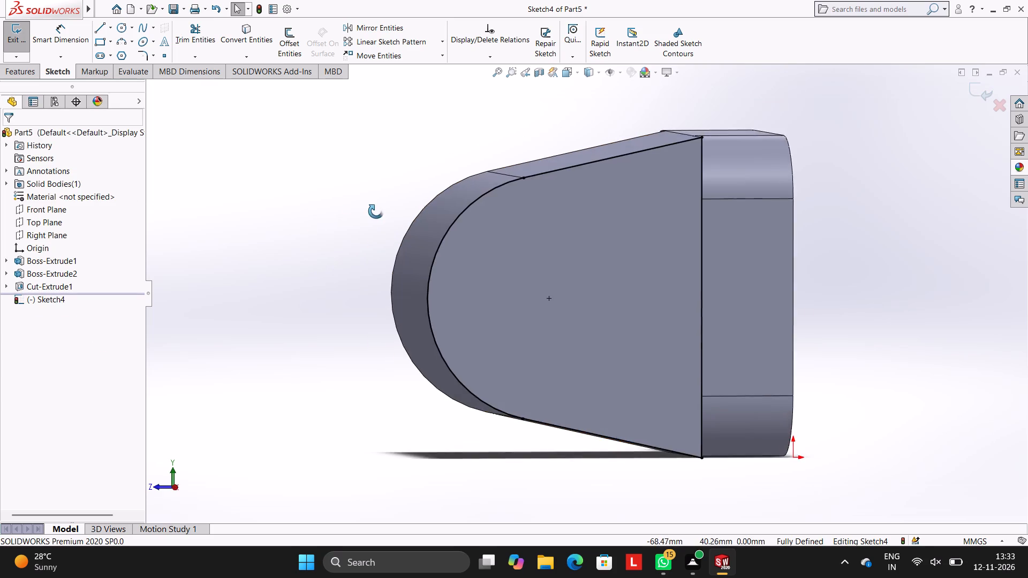
middle_click_drag(376, 211, 381, 263)
scroll(381, 263, "up", 1)
left_click(20, 71)
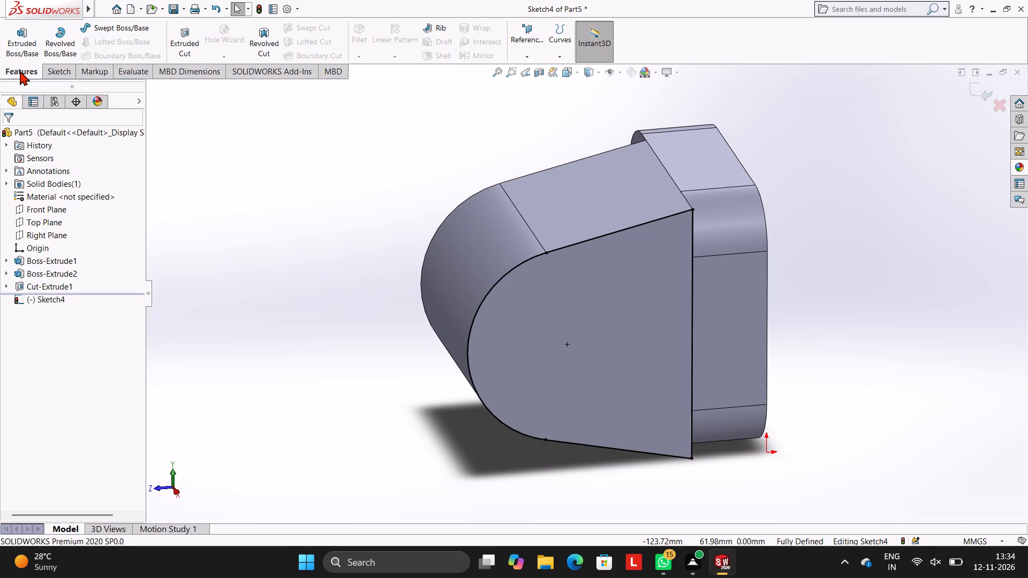
left_click(186, 48)
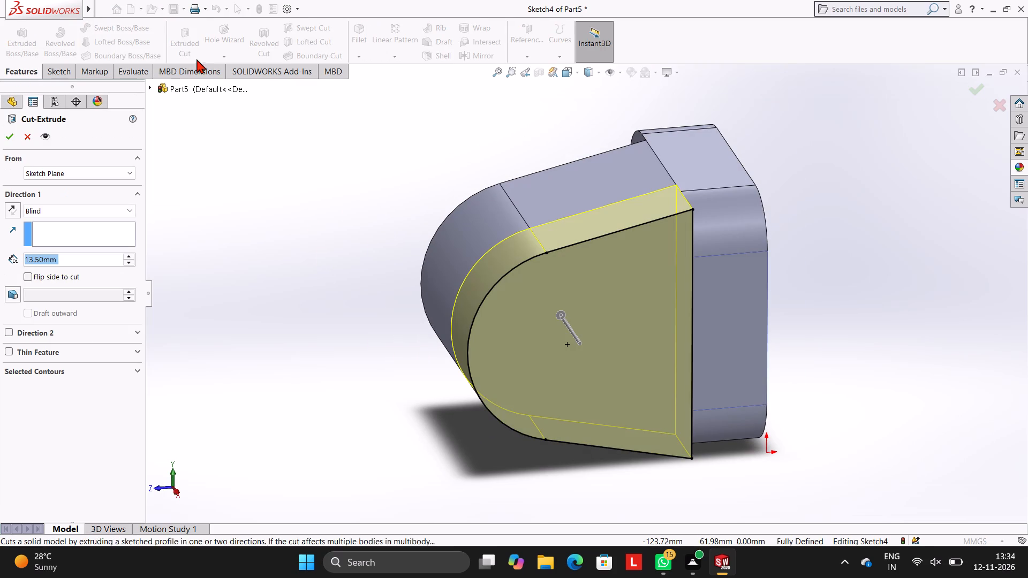
left_click(4, 133)
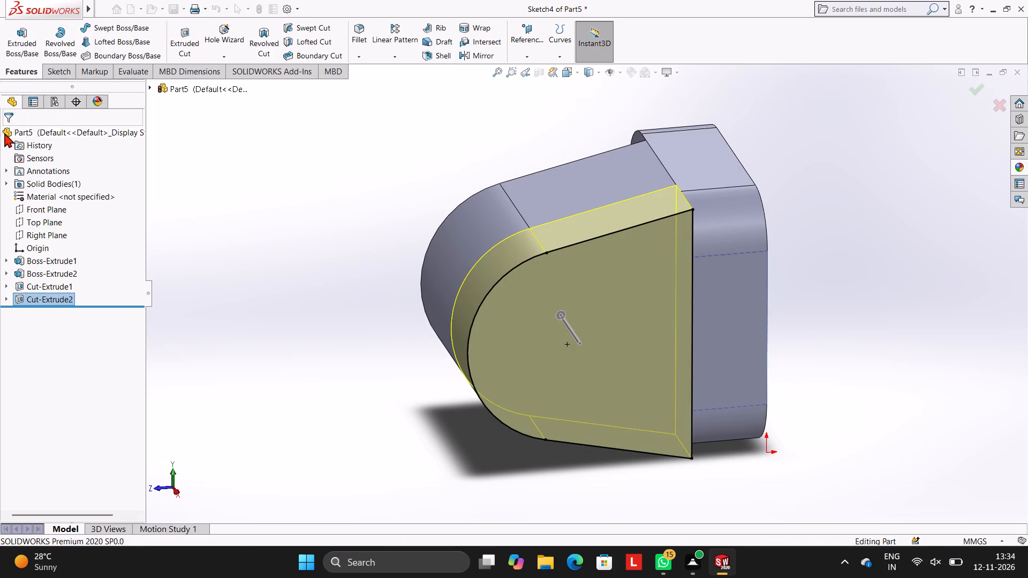
left_click(255, 172)
Examine the block and the lug from several sides to check both side cuts.
middle_click_drag(278, 185, 324, 206)
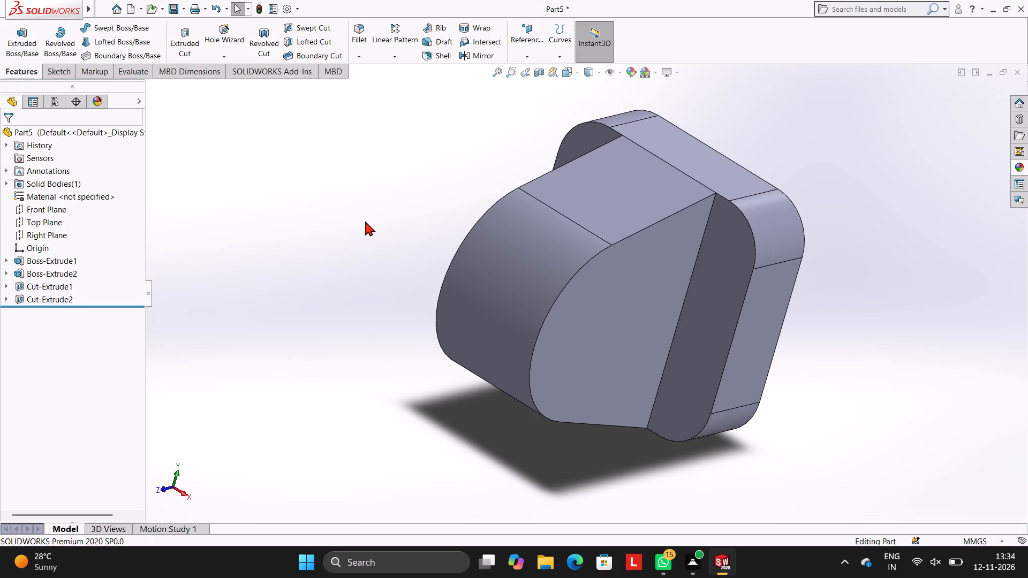
scroll(359, 220, "up", 1)
middle_click_drag(355, 245, 437, 373)
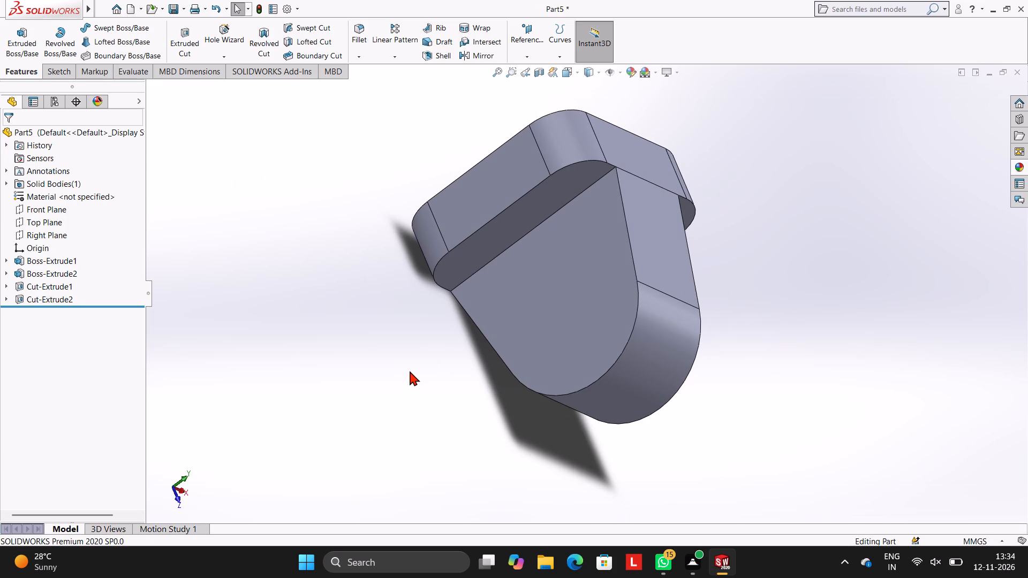
middle_click_drag(541, 270, 553, 260)
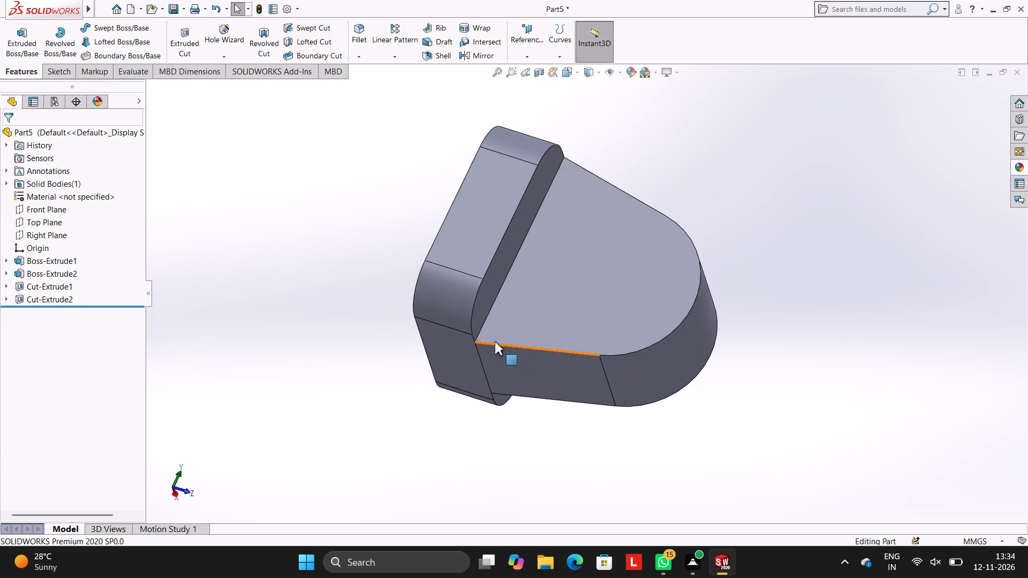
middle_click_drag(444, 269, 471, 418)
middle_click_drag(472, 416, 661, 504)
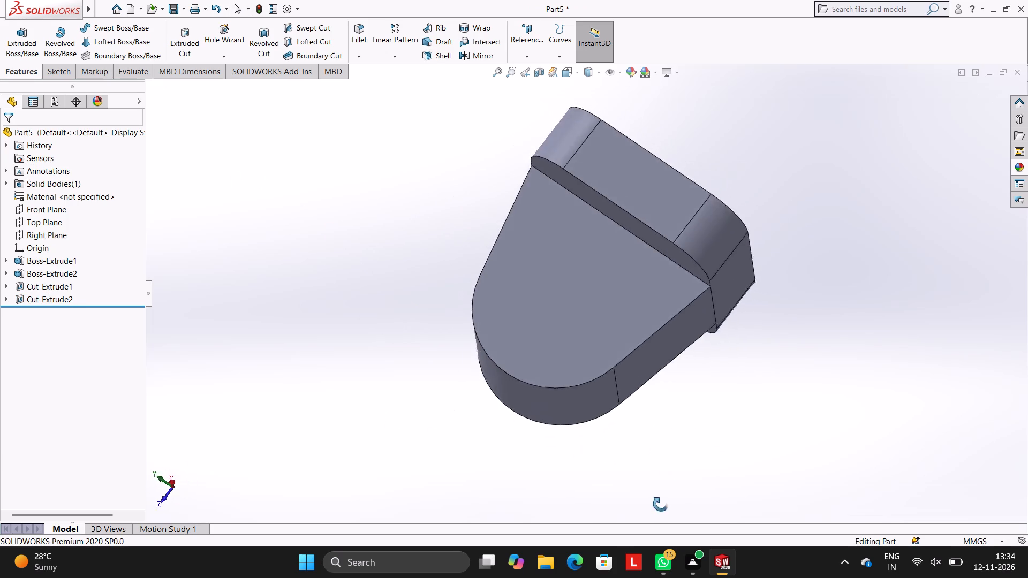
middle_click_drag(661, 504, 600, 575)
middle_click_drag(693, 201, 593, 421)
middle_click_drag(541, 267, 523, 245)
middle_click_drag(745, 258, 771, 298)
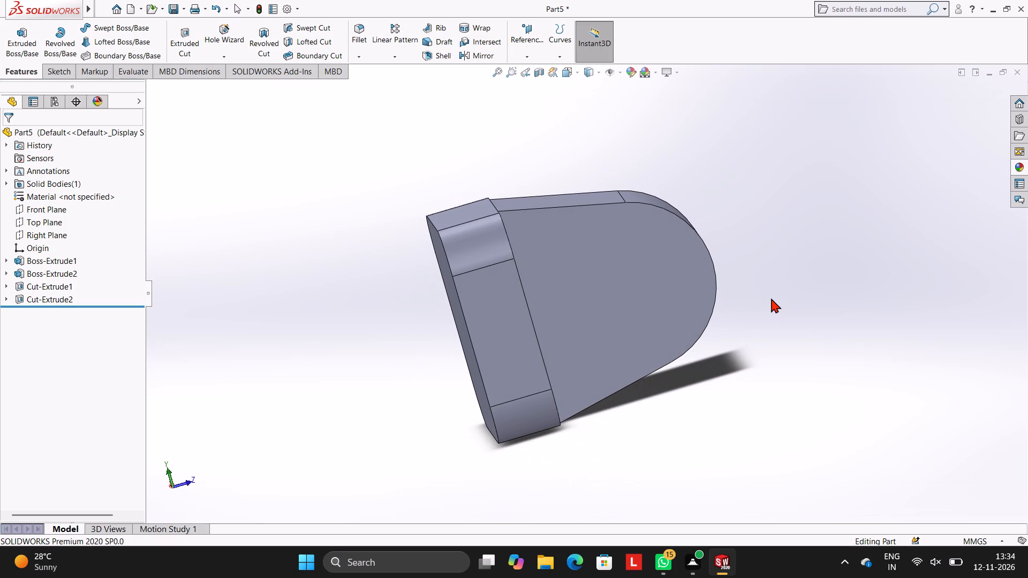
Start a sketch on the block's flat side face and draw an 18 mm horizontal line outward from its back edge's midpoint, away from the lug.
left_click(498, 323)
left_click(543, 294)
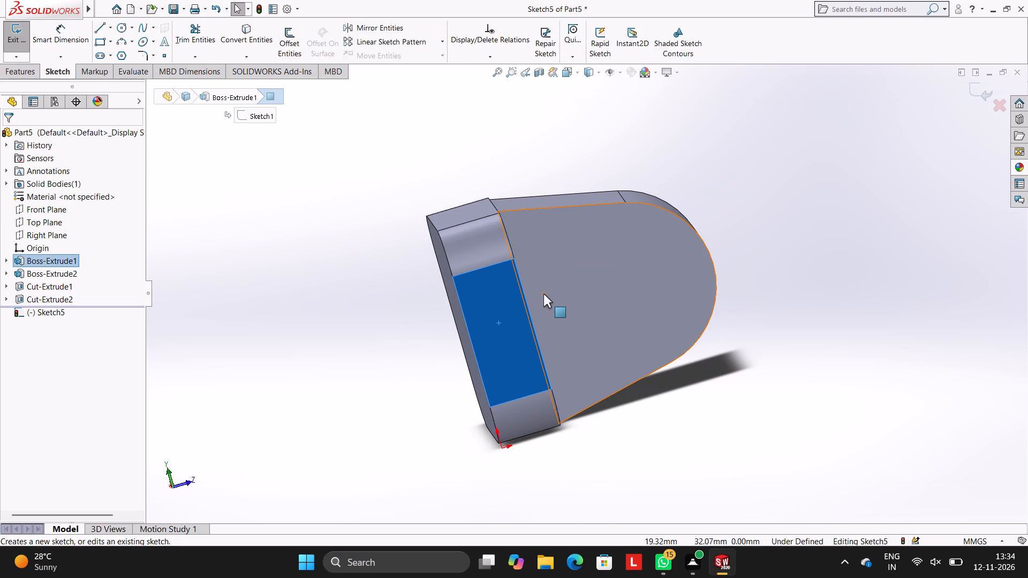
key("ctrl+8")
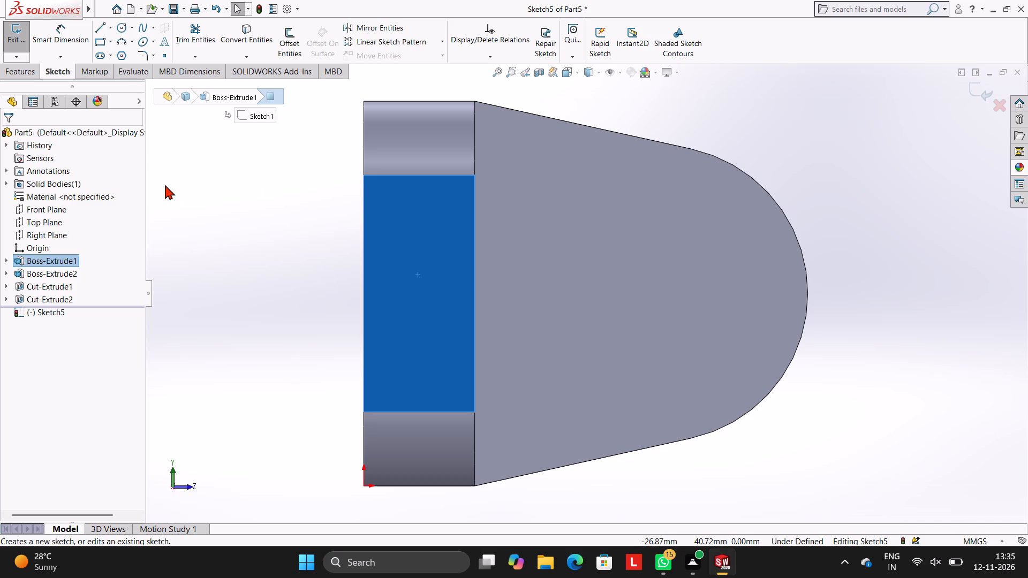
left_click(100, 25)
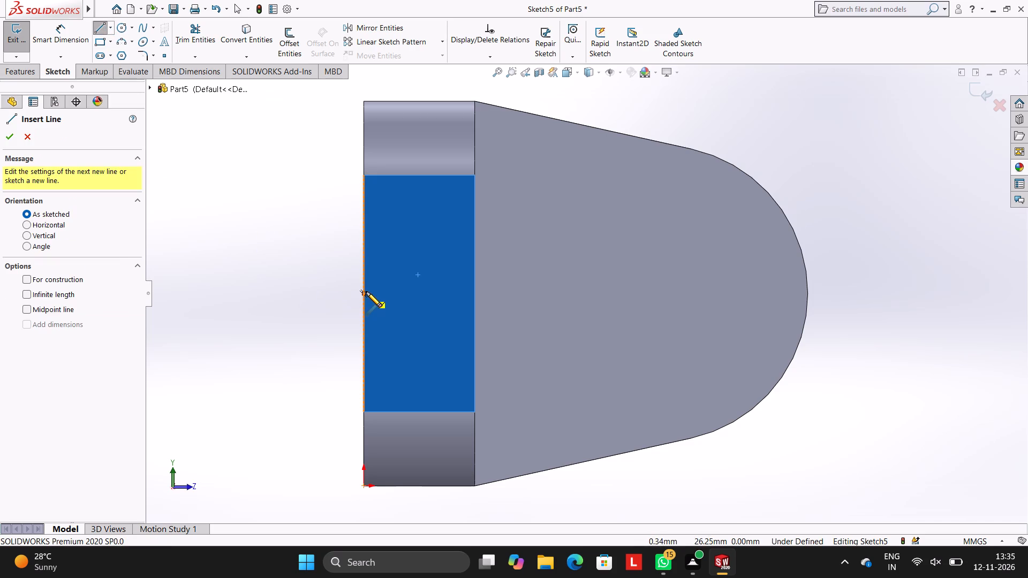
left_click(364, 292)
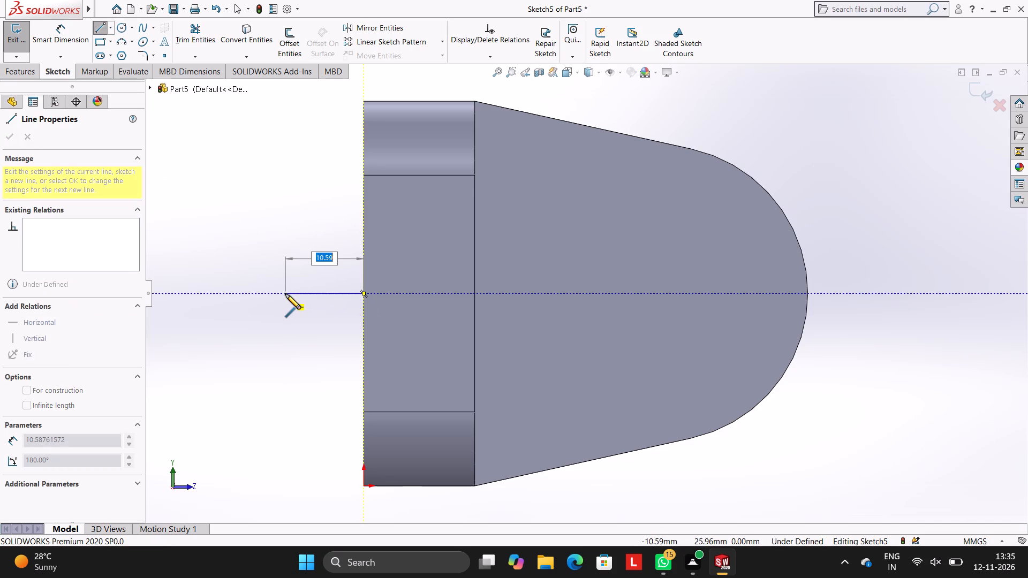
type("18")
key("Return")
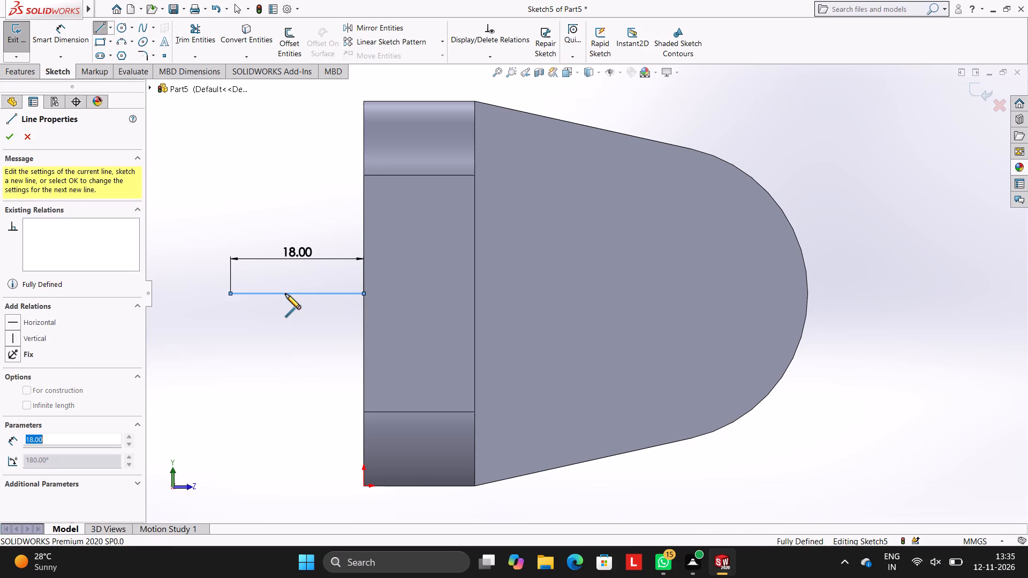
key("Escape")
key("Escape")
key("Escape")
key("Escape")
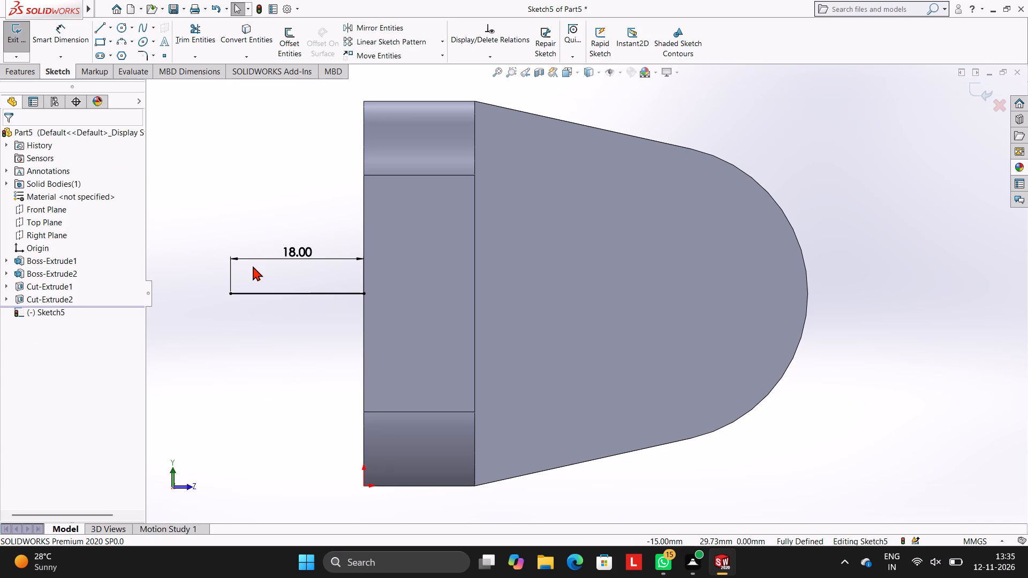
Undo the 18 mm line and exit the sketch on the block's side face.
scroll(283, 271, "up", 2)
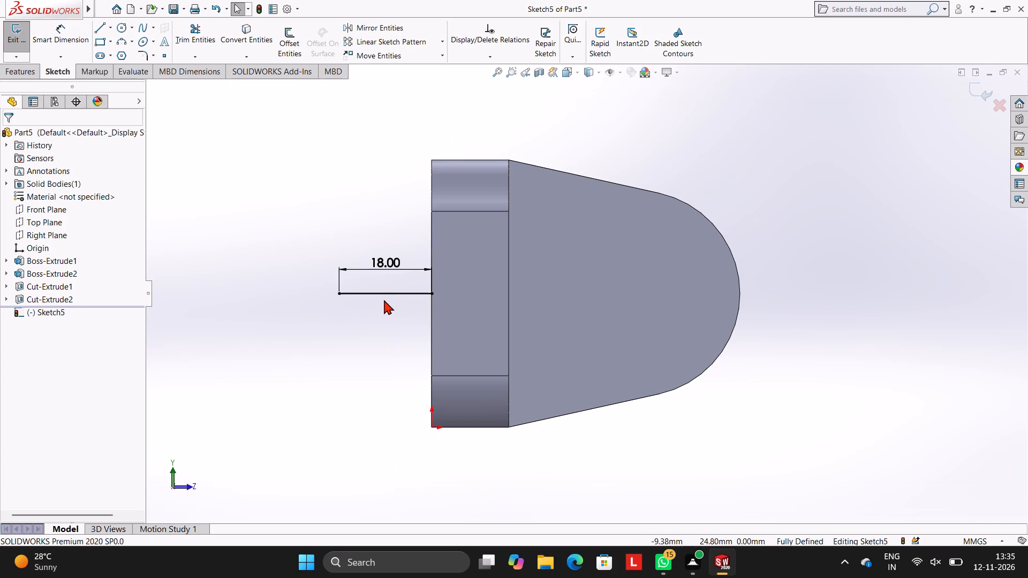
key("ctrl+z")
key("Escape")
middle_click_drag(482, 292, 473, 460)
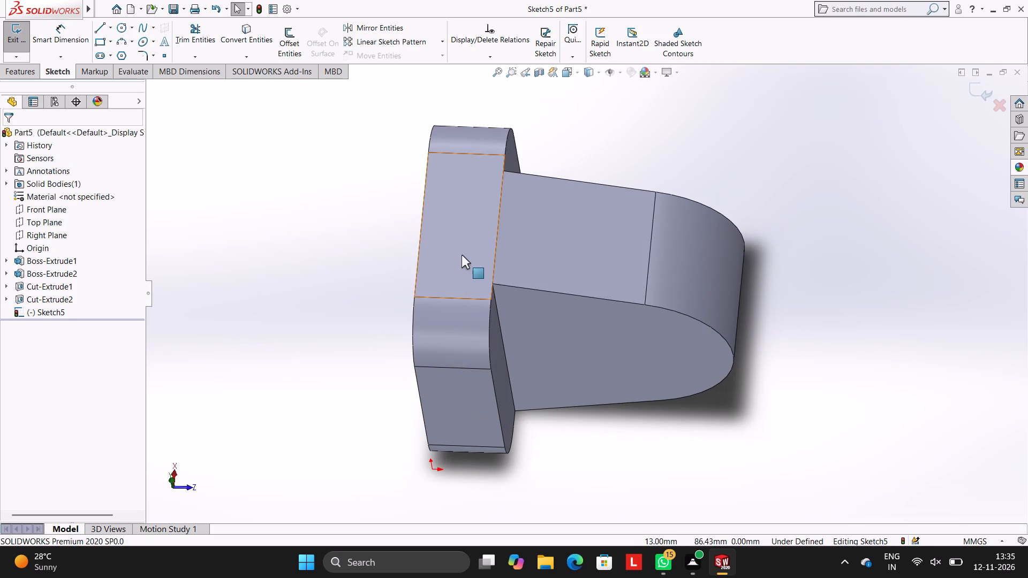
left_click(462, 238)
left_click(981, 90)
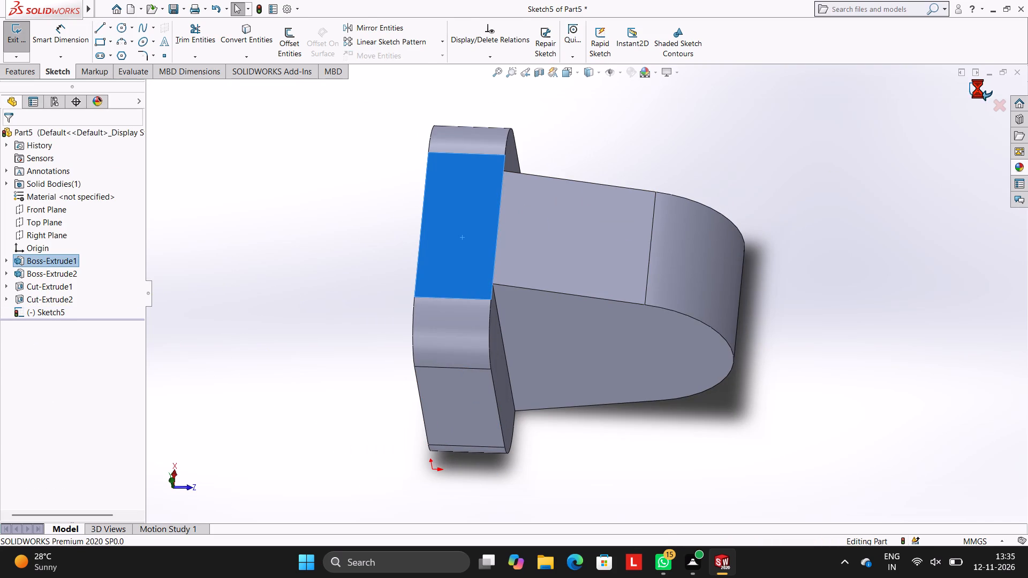
Start a sketch on the block's flat side face and draw an 18 mm vertical line from the origin, away from the lug.
left_click(456, 212)
left_click(502, 183)
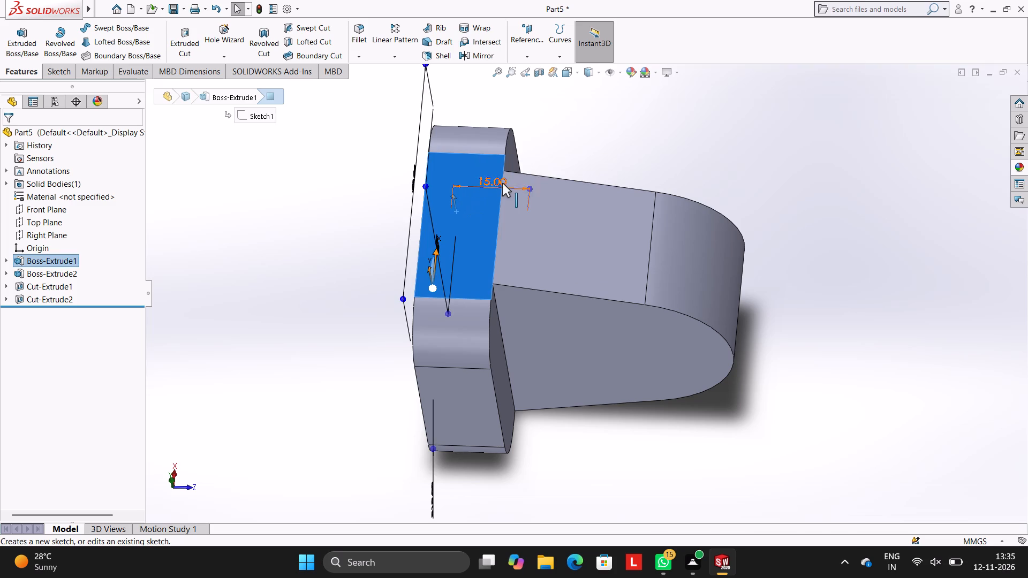
key("ctrl+8")
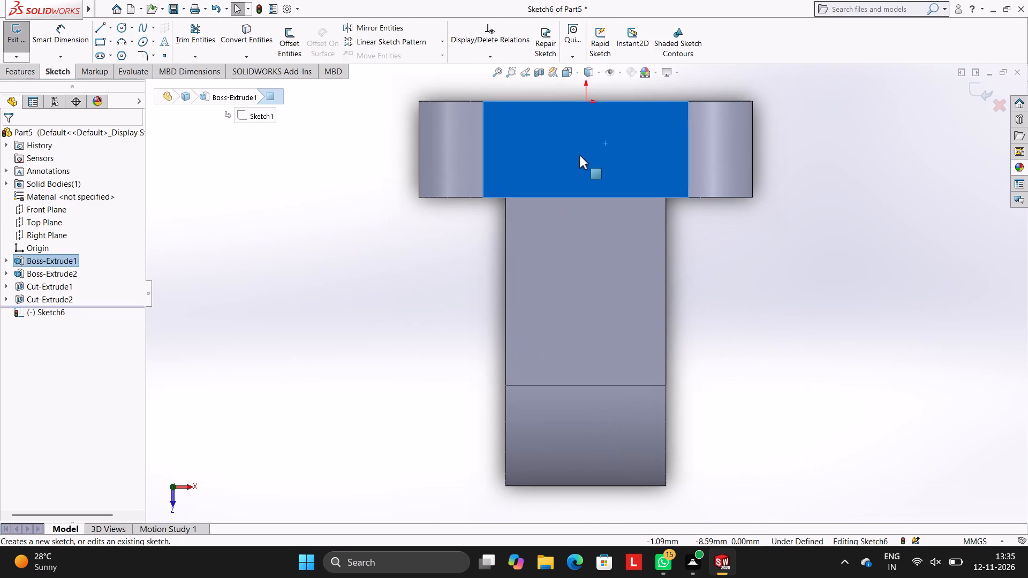
scroll(581, 155, "up", 6)
scroll(598, 181, "down", 4)
left_click(102, 25)
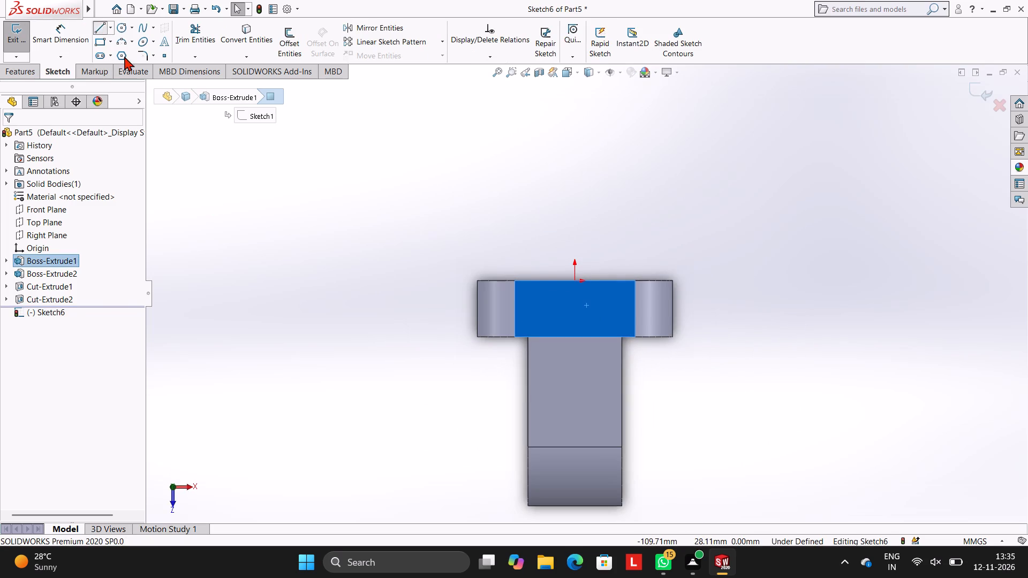
left_click(576, 280)
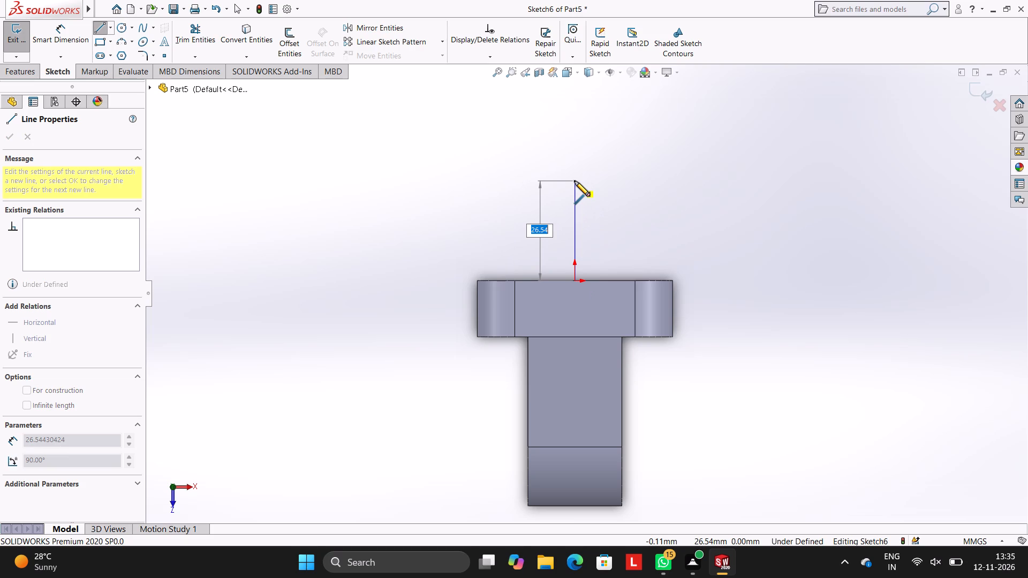
type("18")
key("Return")
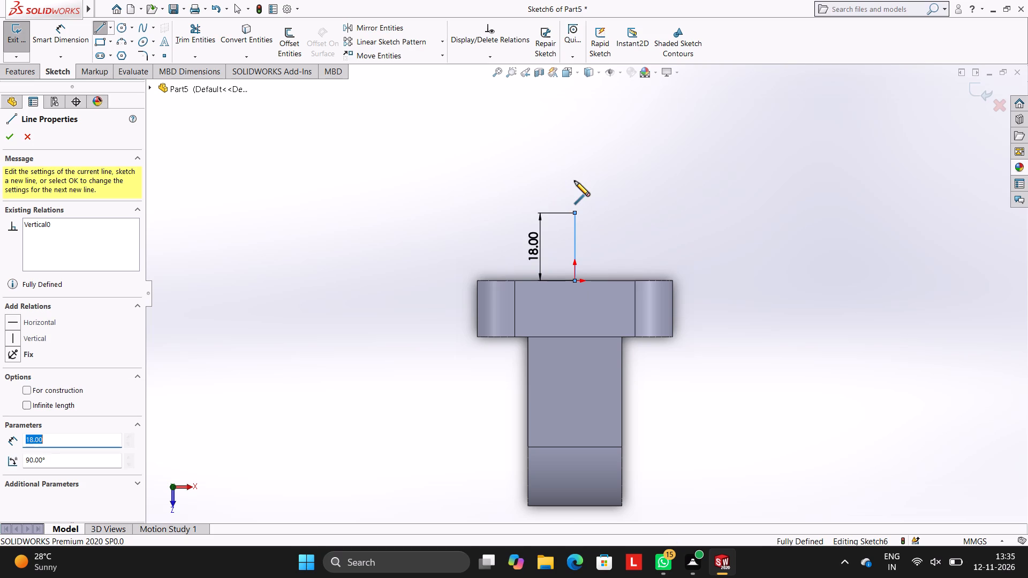
key("Escape")
key("Escape")
key("Escape")
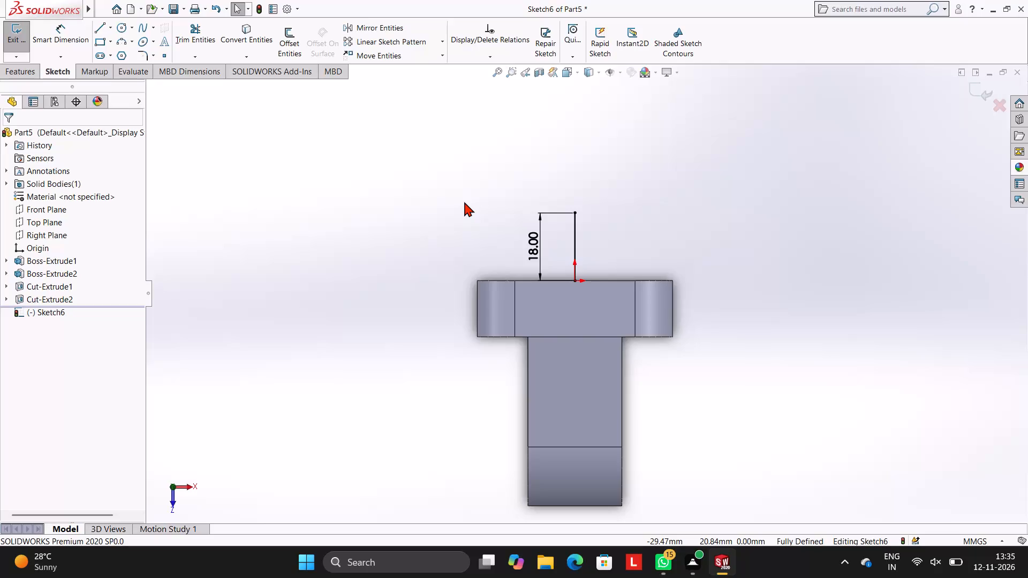
Draw a circle of radius 26 mm centred on the free end of the 18 mm line.
left_click(123, 24)
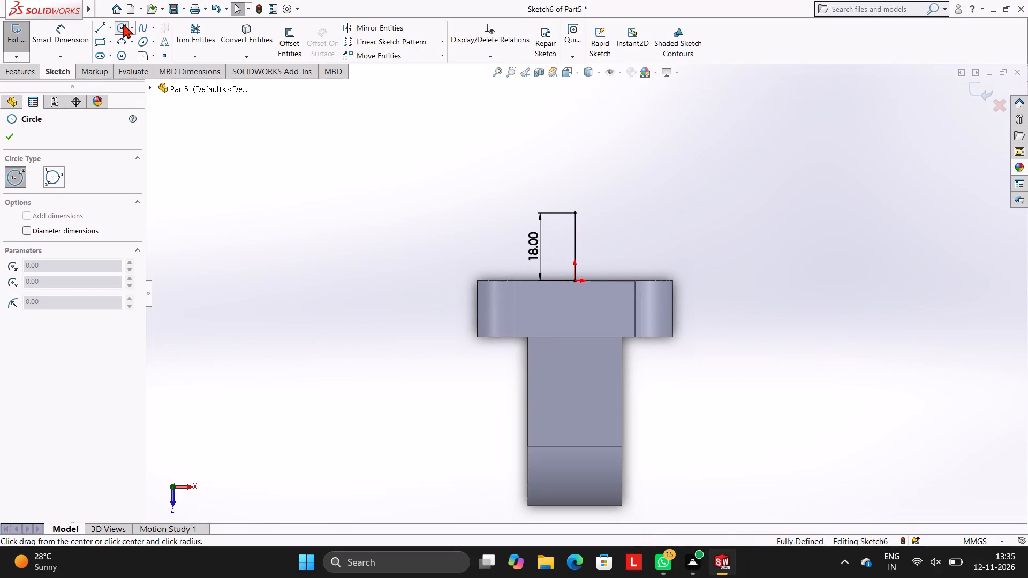
left_click(576, 213)
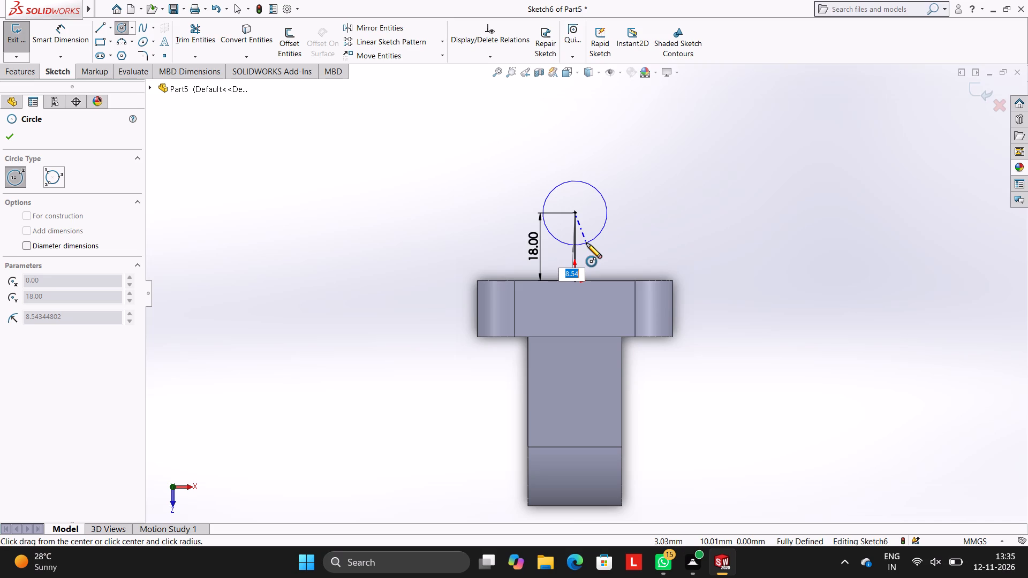
type("26")
key("Return")
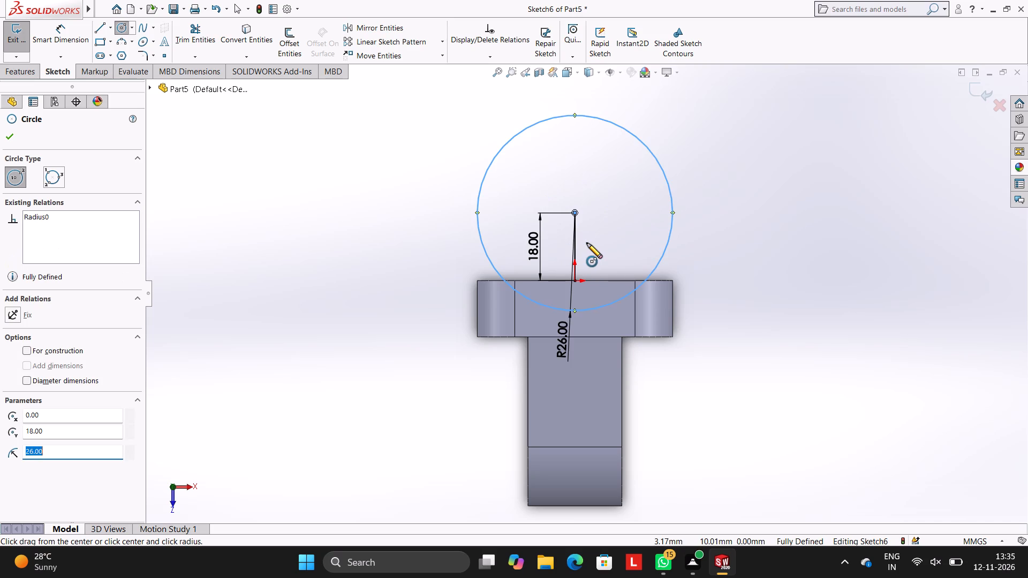
key("Escape")
key("Escape")
key("Escape")
key("Escape")
Draw two 18 mm vertical lines from the block's outer back corners to the circle's side quadrant points.
left_click(94, 24)
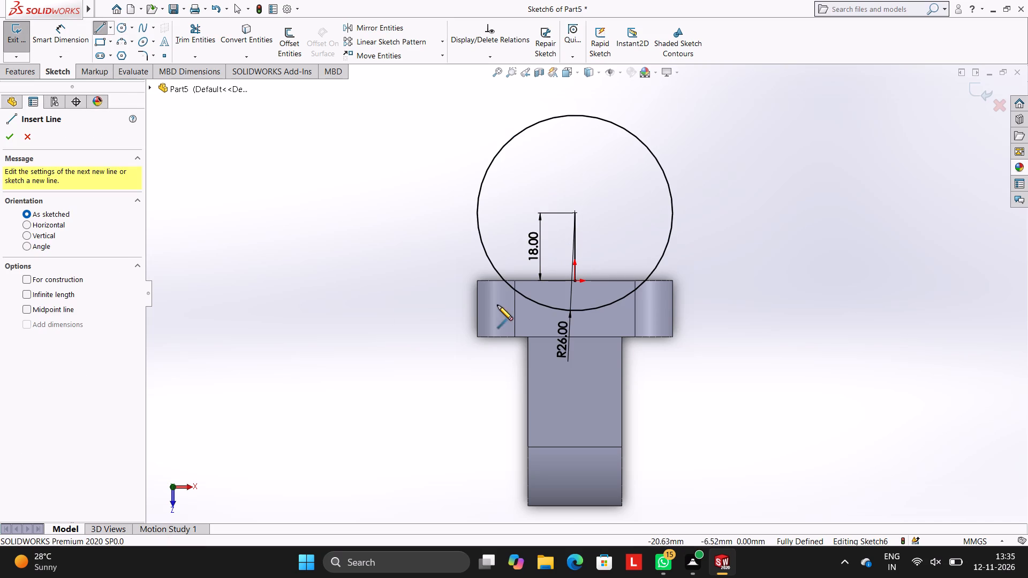
left_click(477, 279)
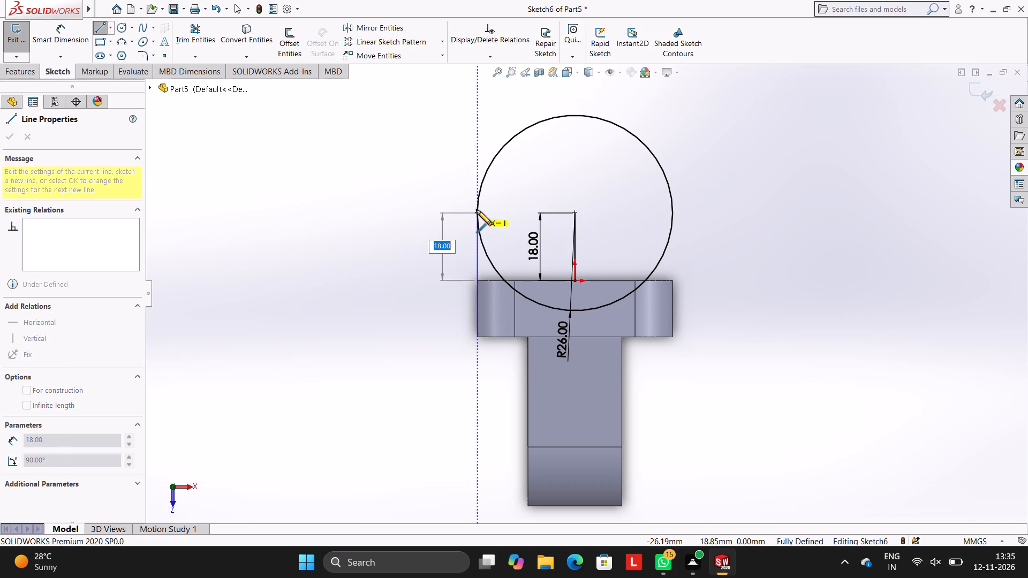
left_click(477, 210)
key("Escape")
key("Escape")
key("Escape")
key("Escape")
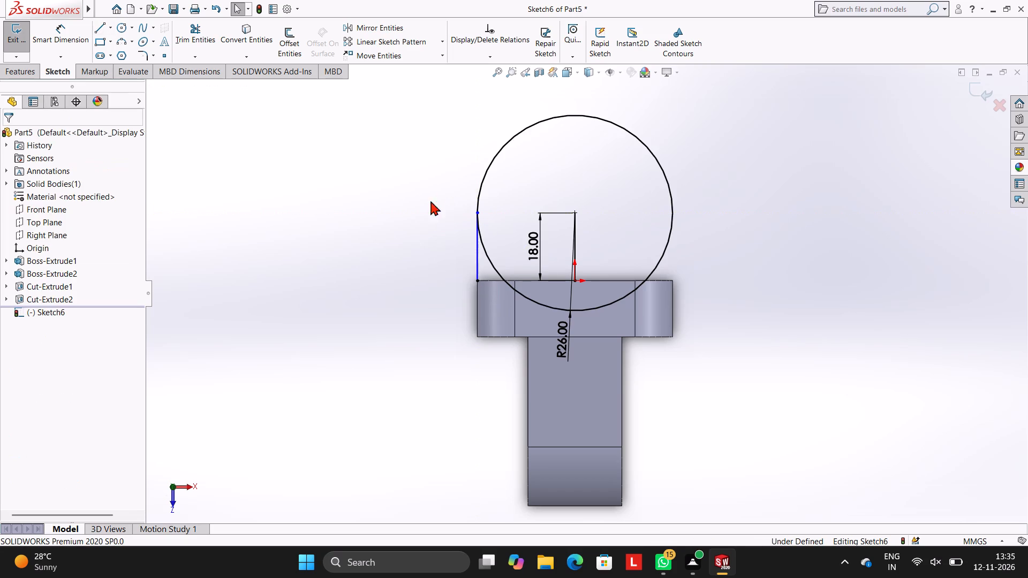
left_click(102, 28)
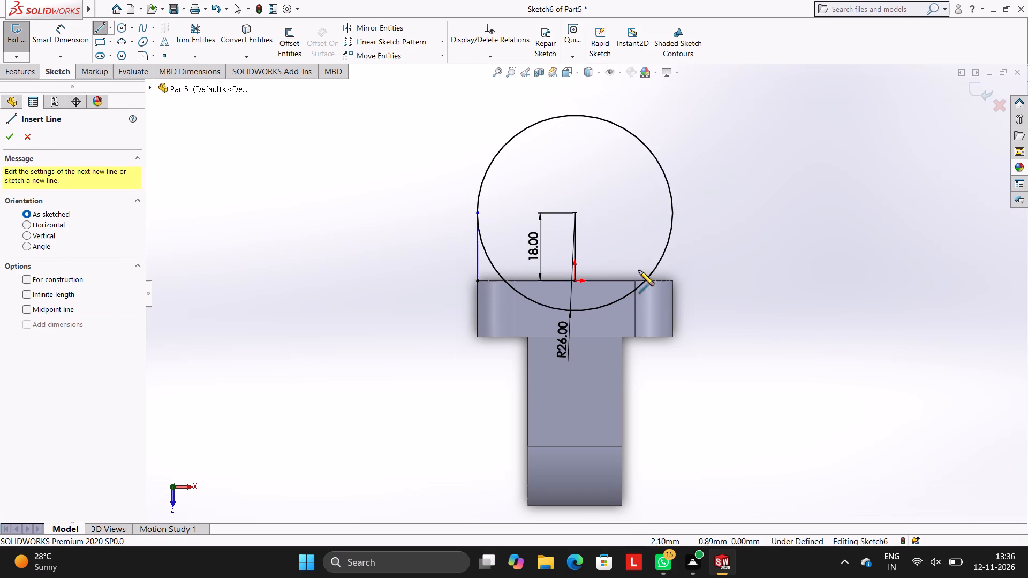
left_click(672, 280)
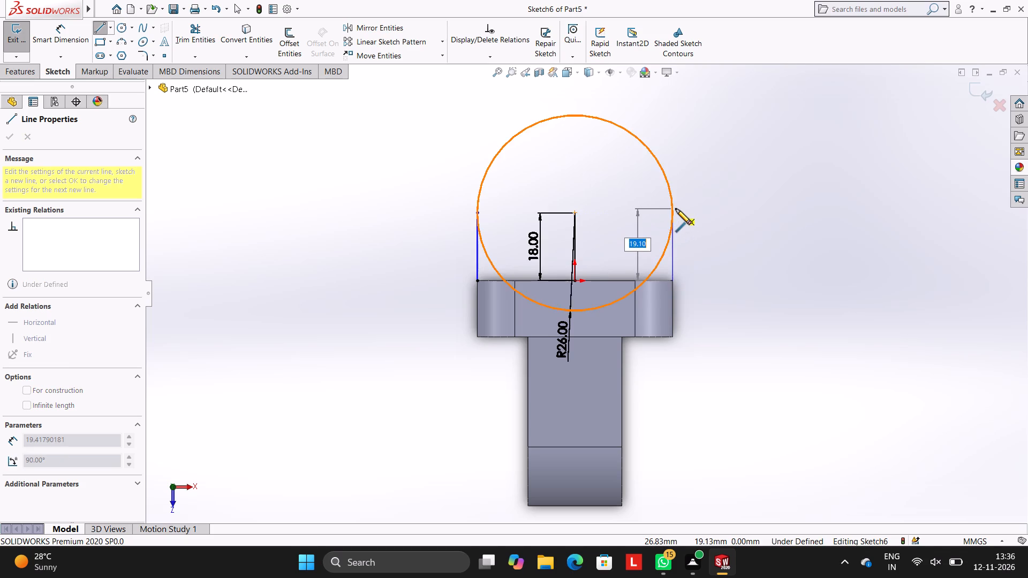
left_click(673, 214)
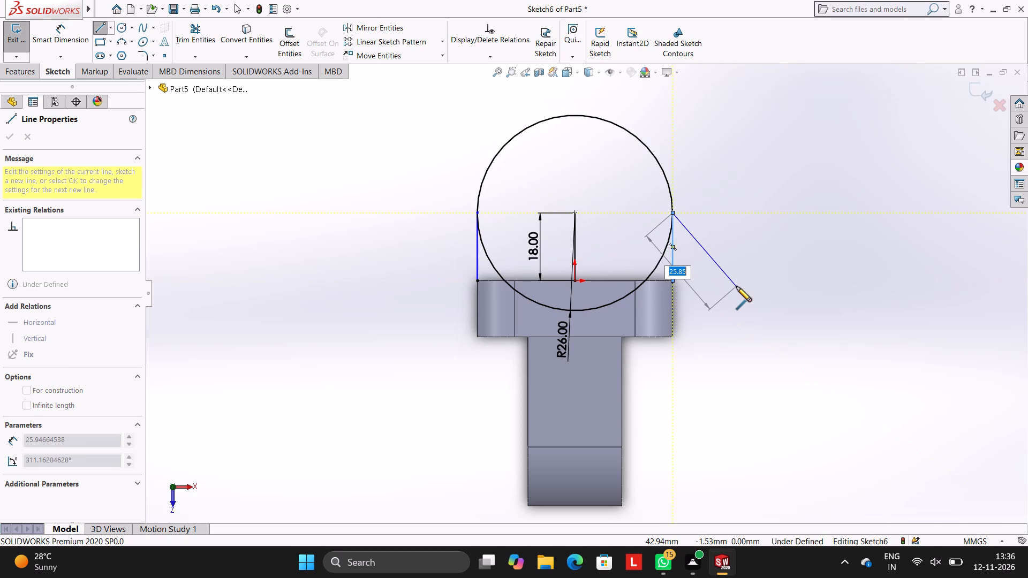
key("Escape")
key("Escape")
key("Escape")
key("Escape")
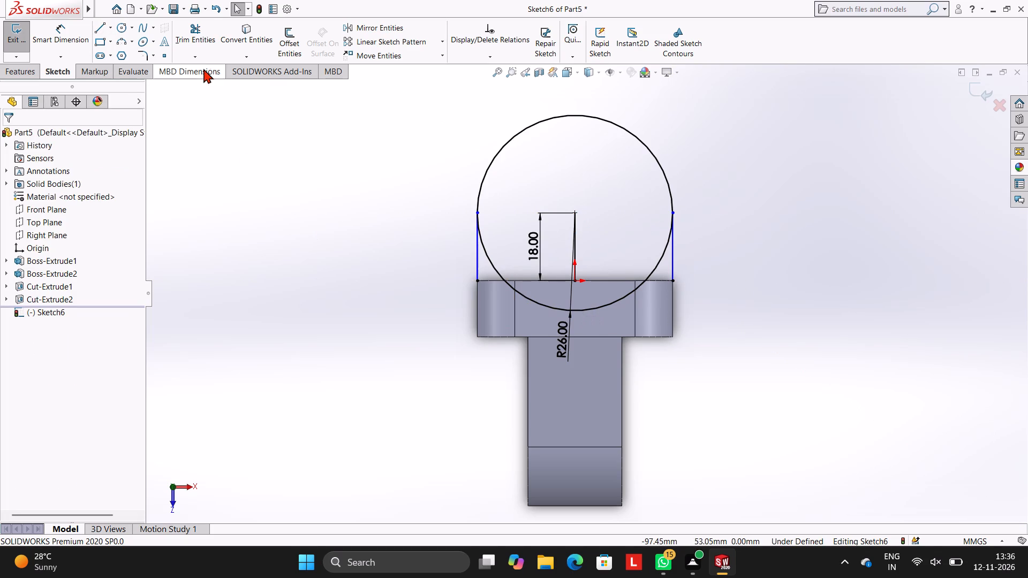
Trim away the half of the circle nearest the block, leaving the outer arc between the two vertical lines.
left_click(198, 44)
left_click(534, 299)
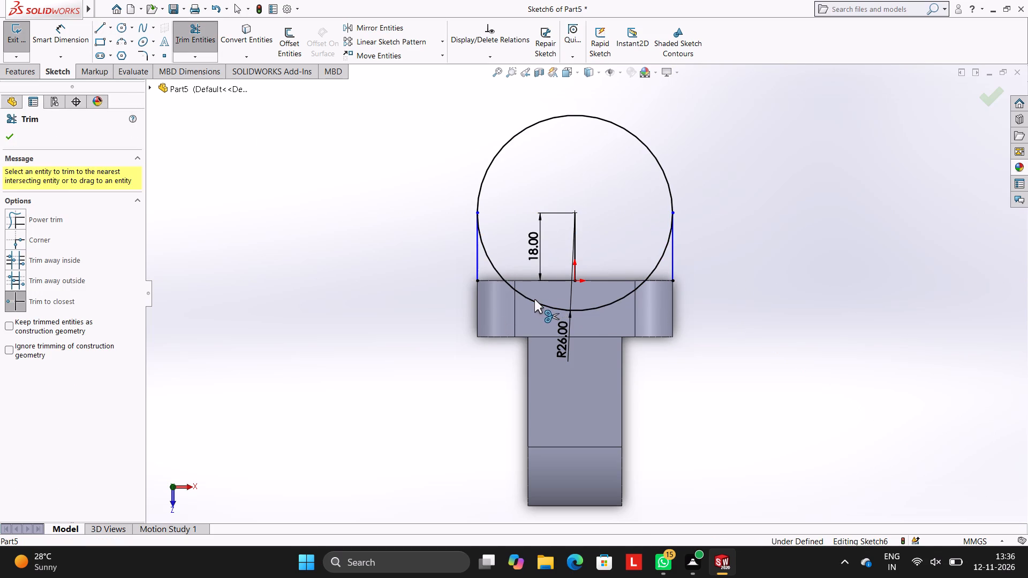
key("Escape")
key("Escape")
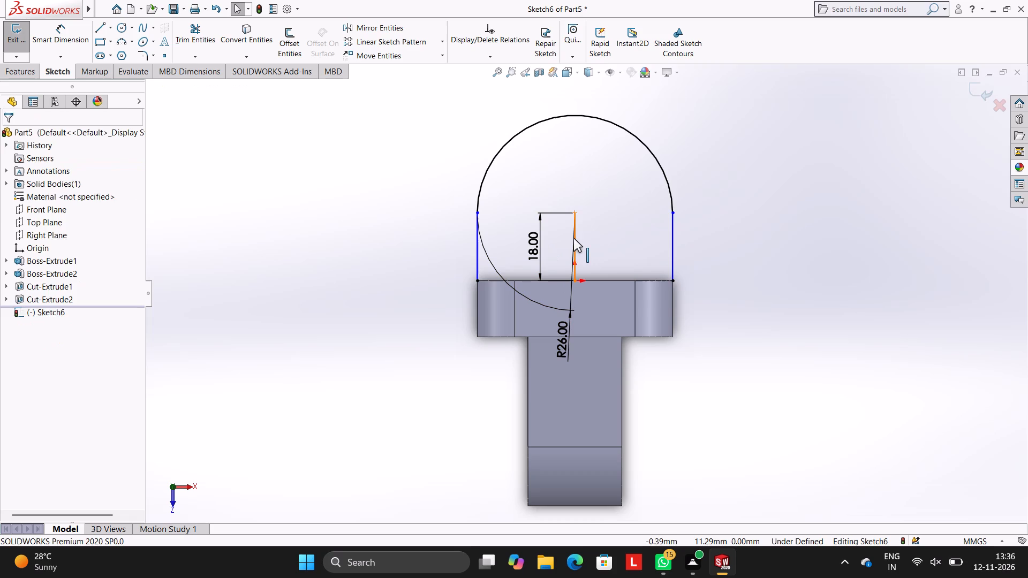
Delete the 18 mm centre line from the sketch along with its dimension.
left_click(573, 238)
key("Delete")
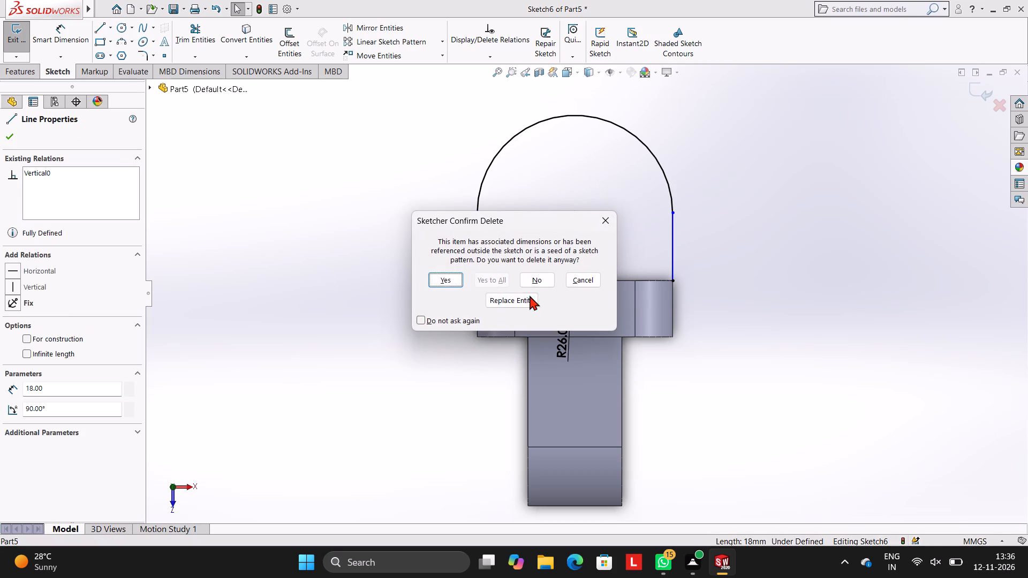
left_click(457, 272)
key("Escape")
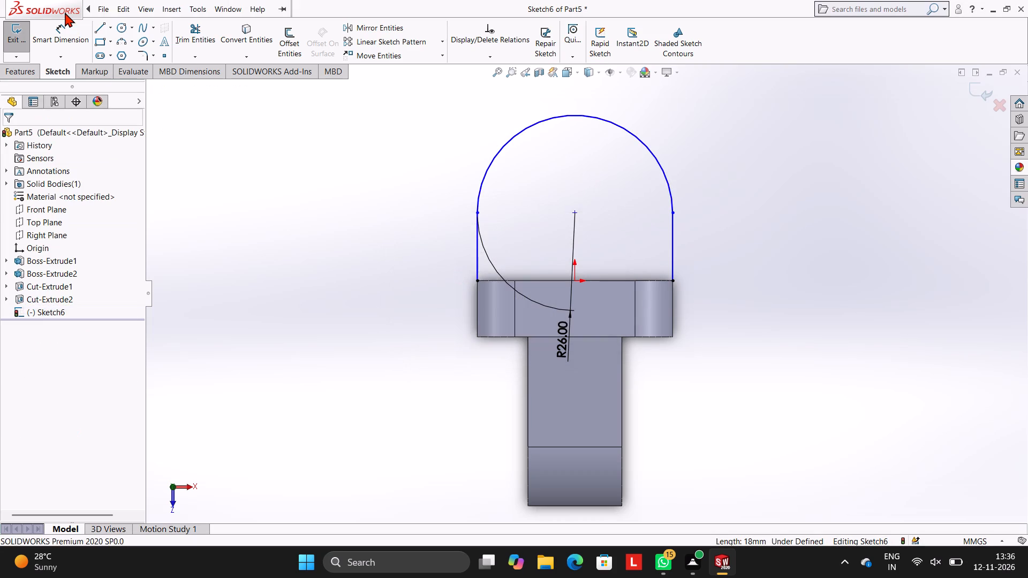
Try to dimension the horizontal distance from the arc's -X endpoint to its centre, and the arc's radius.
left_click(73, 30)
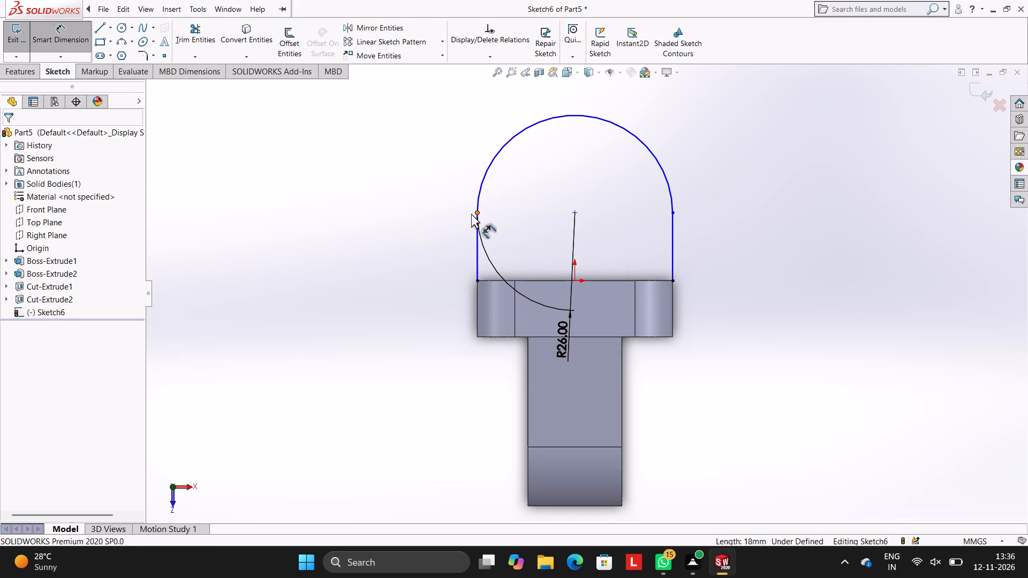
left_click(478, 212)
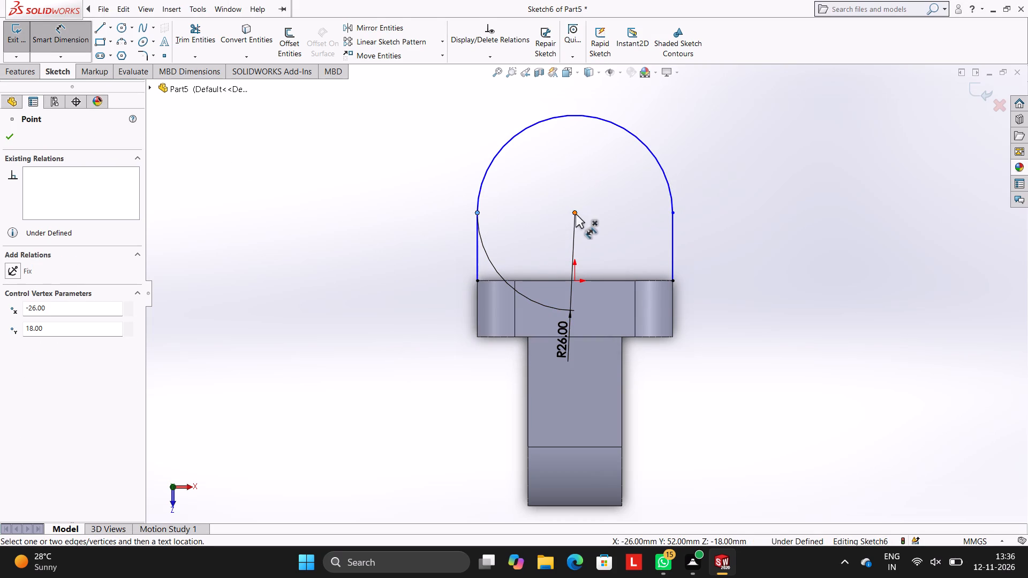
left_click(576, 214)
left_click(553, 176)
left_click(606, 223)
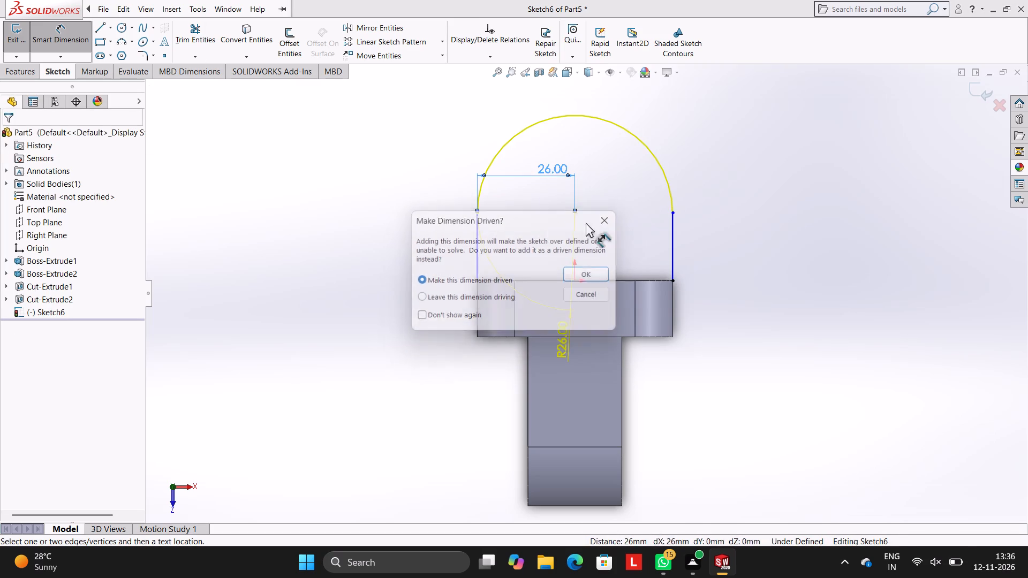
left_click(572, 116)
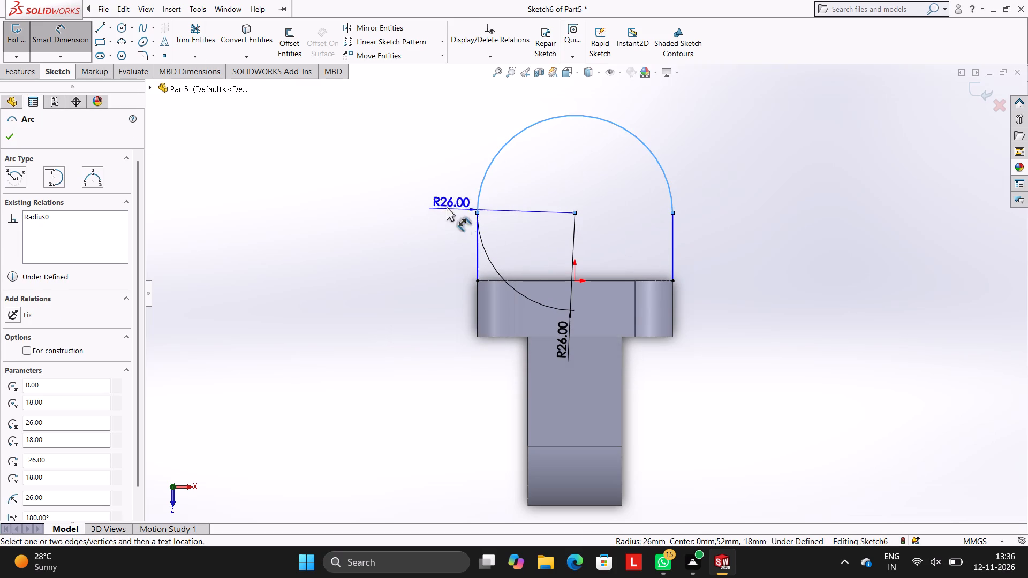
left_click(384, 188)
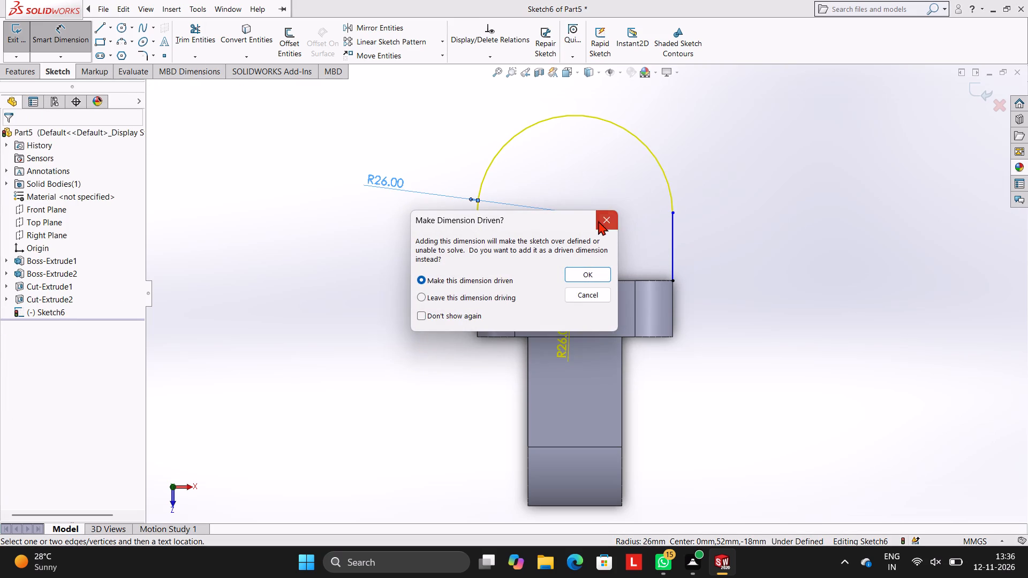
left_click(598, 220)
Add an 18 mm vertical dimension between the arc's centre and the block's back corner on the -X side.
left_click(577, 215)
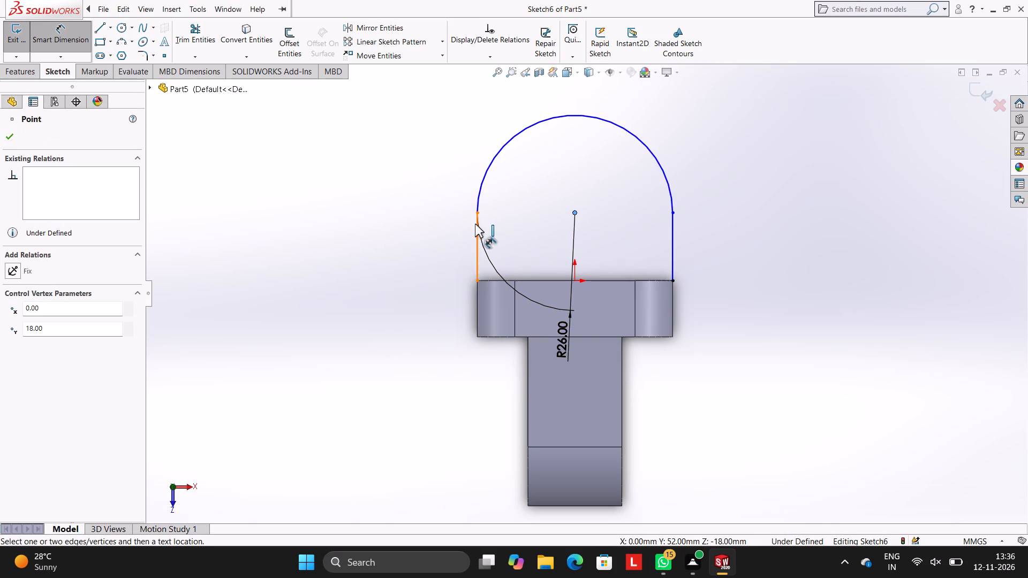
left_click(475, 280)
left_click(400, 222)
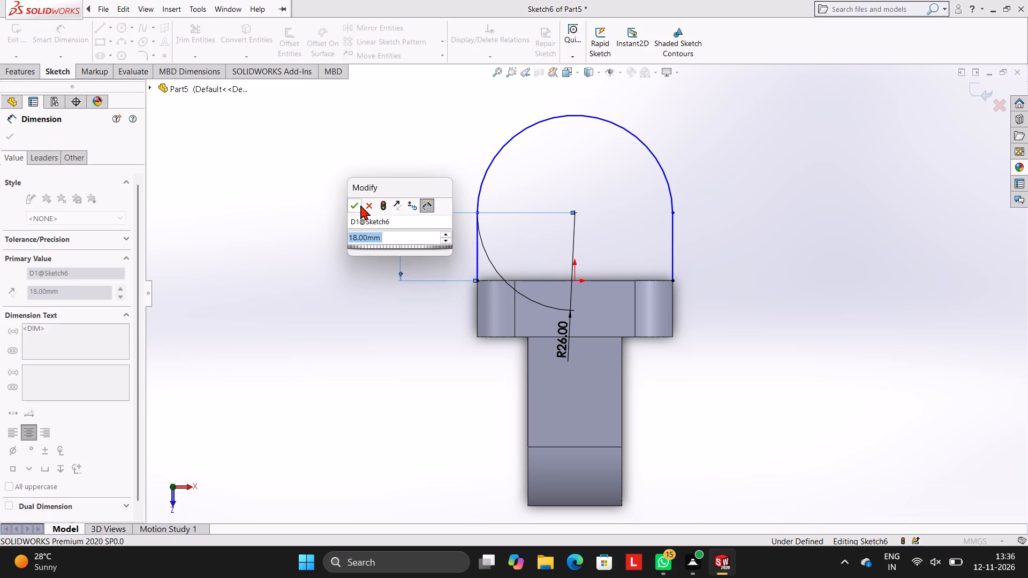
left_click(357, 200)
left_click(366, 148)
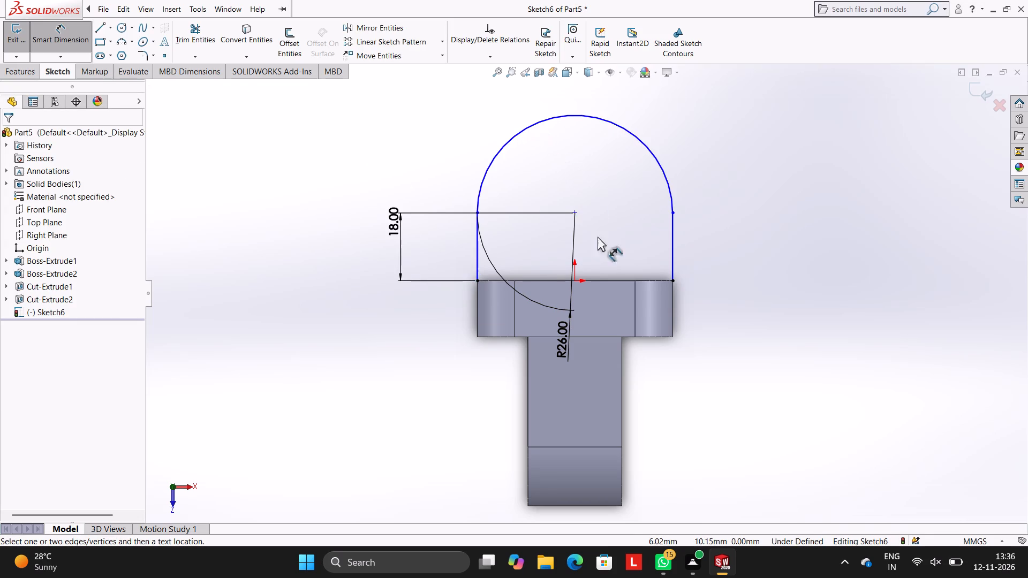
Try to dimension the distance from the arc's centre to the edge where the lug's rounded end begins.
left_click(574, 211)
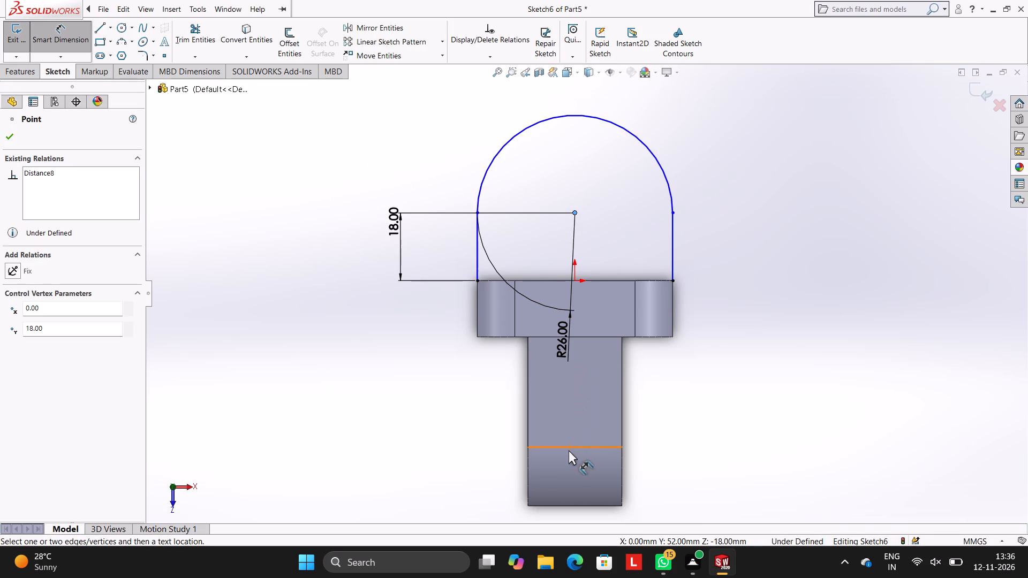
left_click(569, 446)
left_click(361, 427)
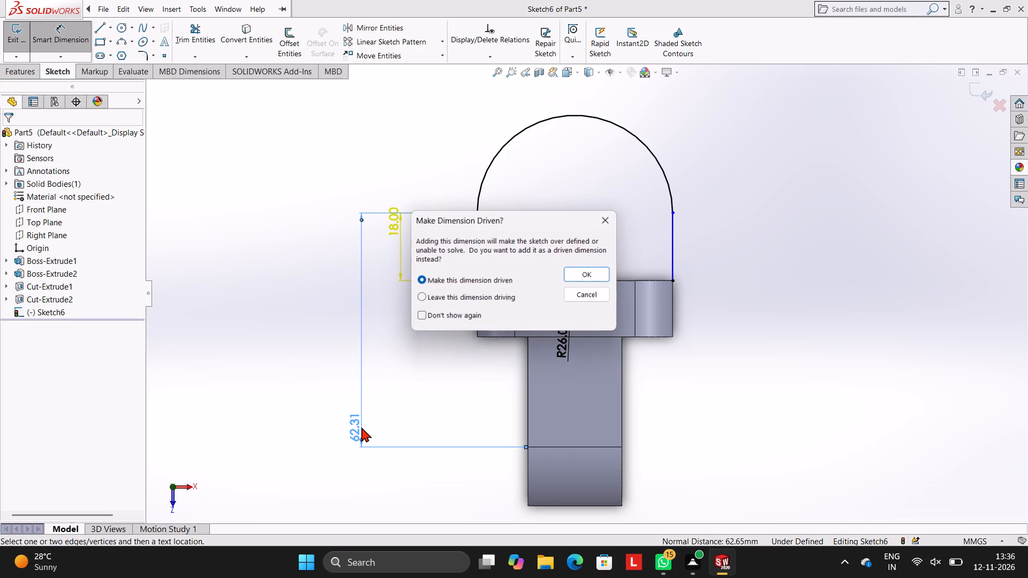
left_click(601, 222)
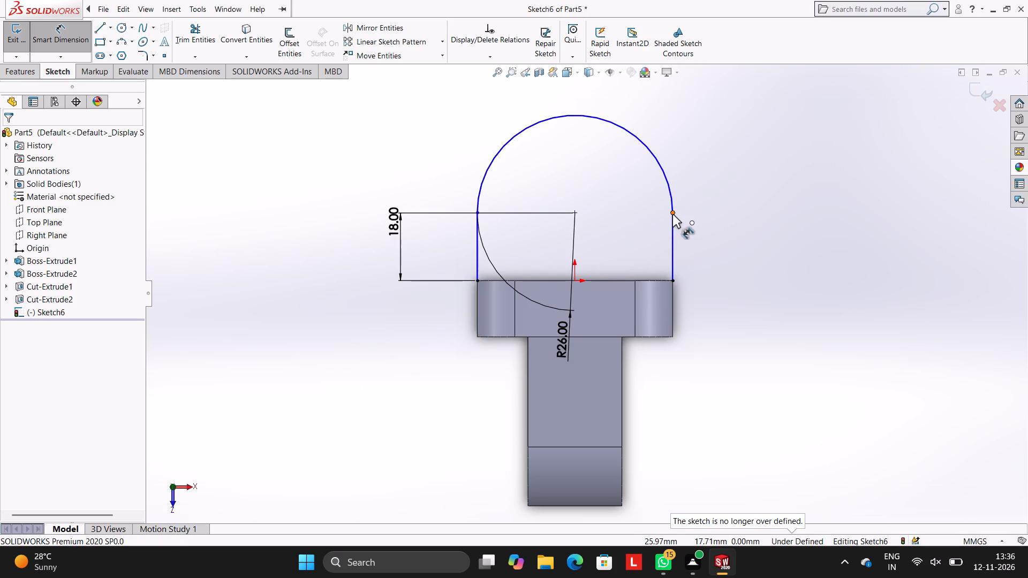
Add a 33 mm vertical dimension from the arc's +X endpoint to the corner where the lug meets the block.
left_click(672, 214)
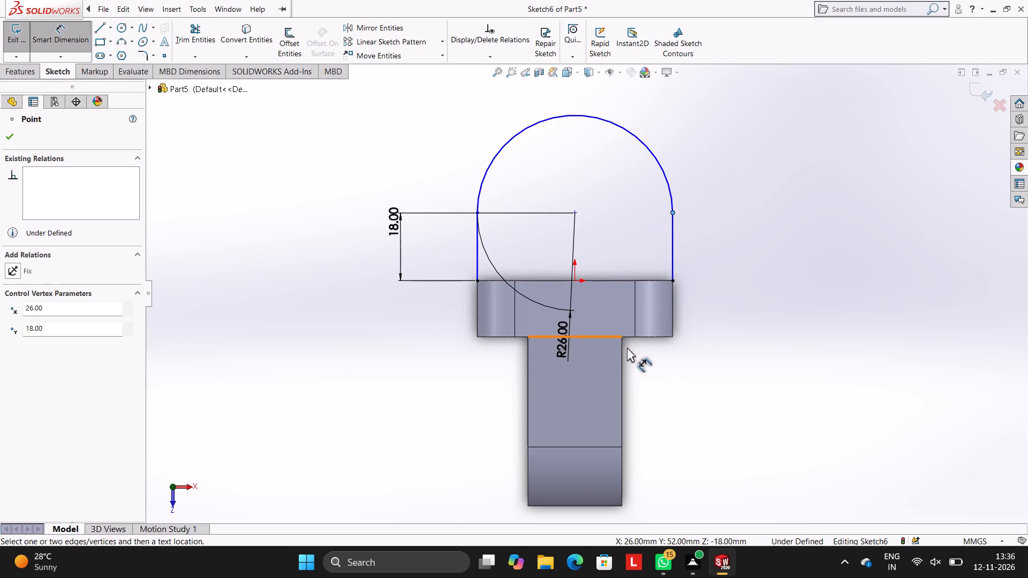
left_click(621, 338)
left_click(737, 294)
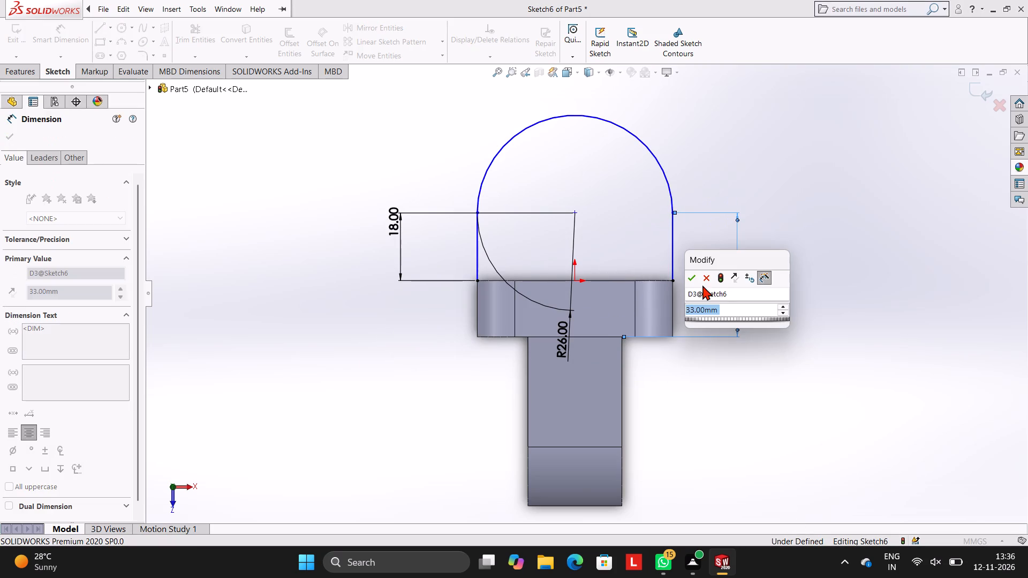
left_click(696, 277)
left_click(697, 247)
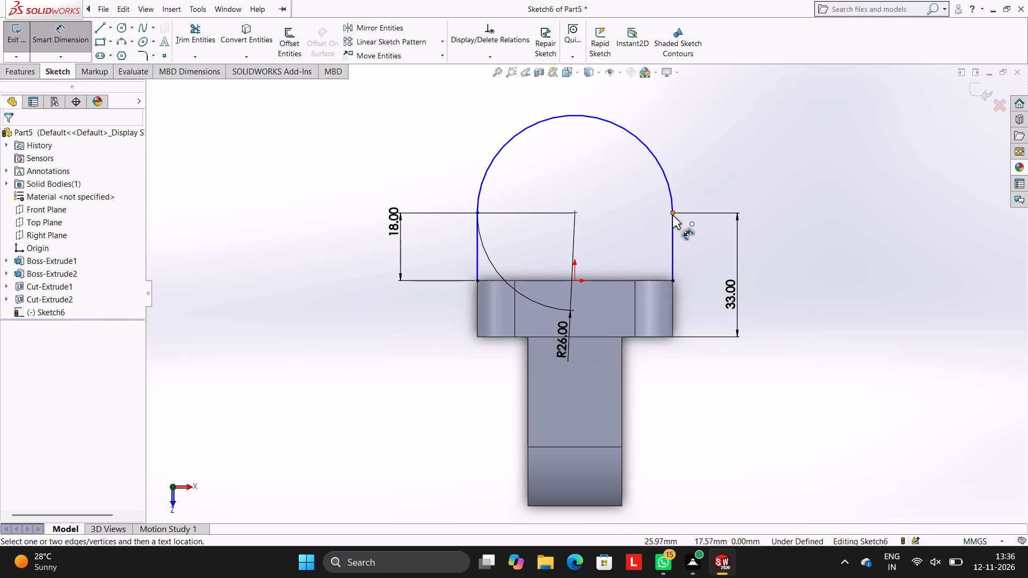
Add a 38.5 mm horizontal dimension from the arc's +X endpoint to the lug's -X corner at the block.
left_click(672, 215)
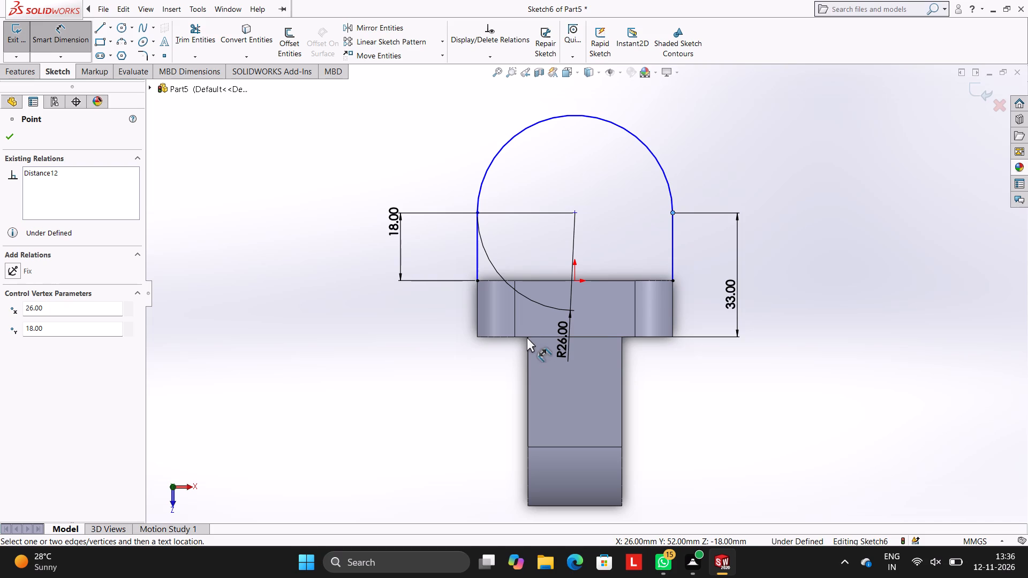
left_click(528, 337)
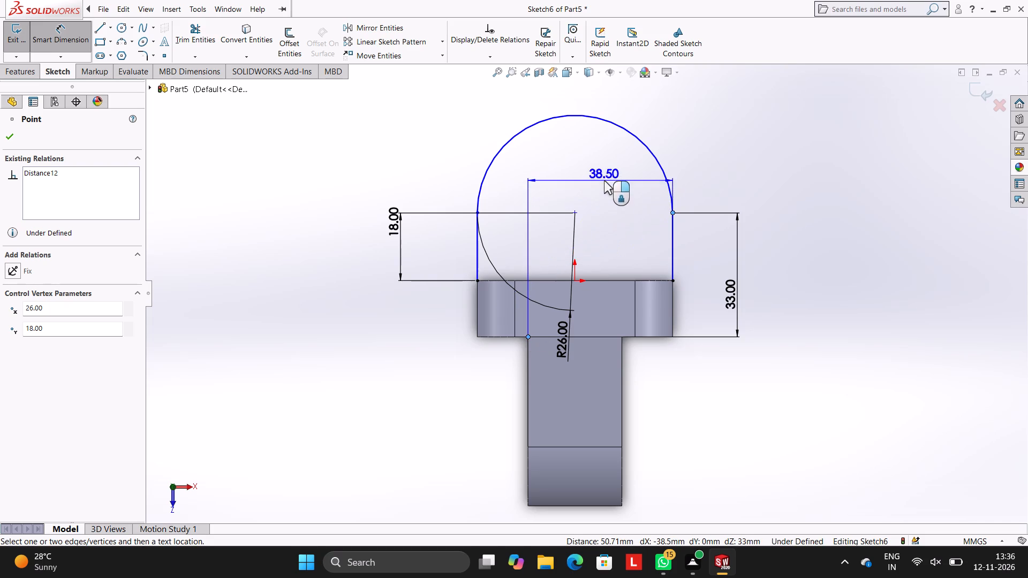
left_click(604, 180)
left_click(557, 165)
left_click(739, 164)
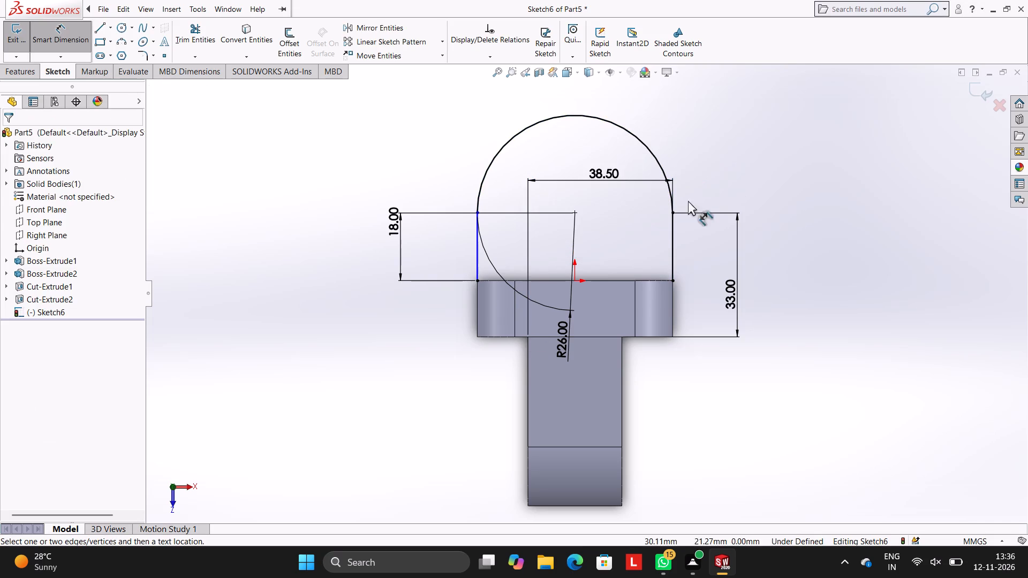
Add an 18 mm length dimension to the profile's vertical line on the -X side.
left_click(475, 239)
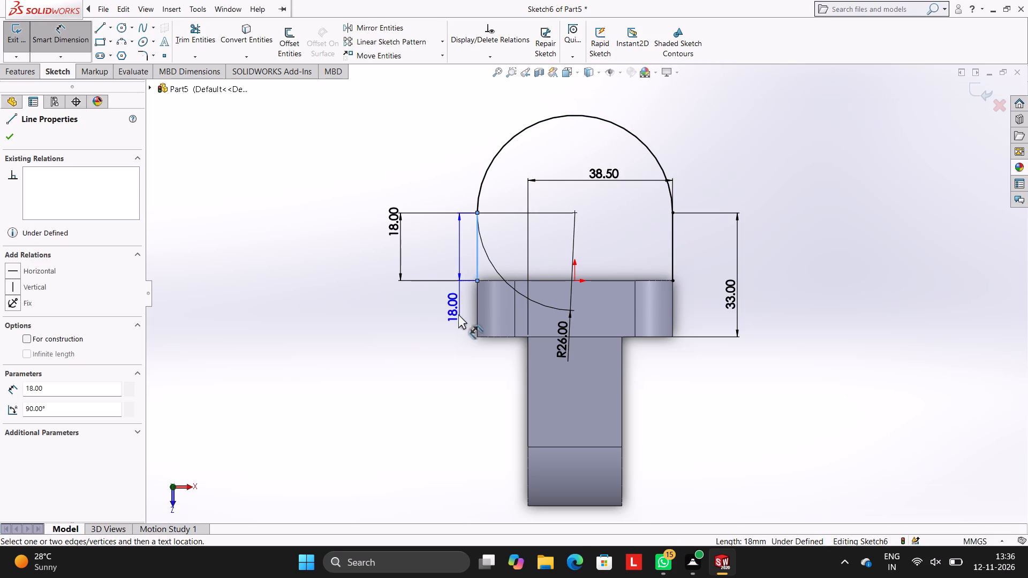
left_click(463, 366)
left_click(419, 347)
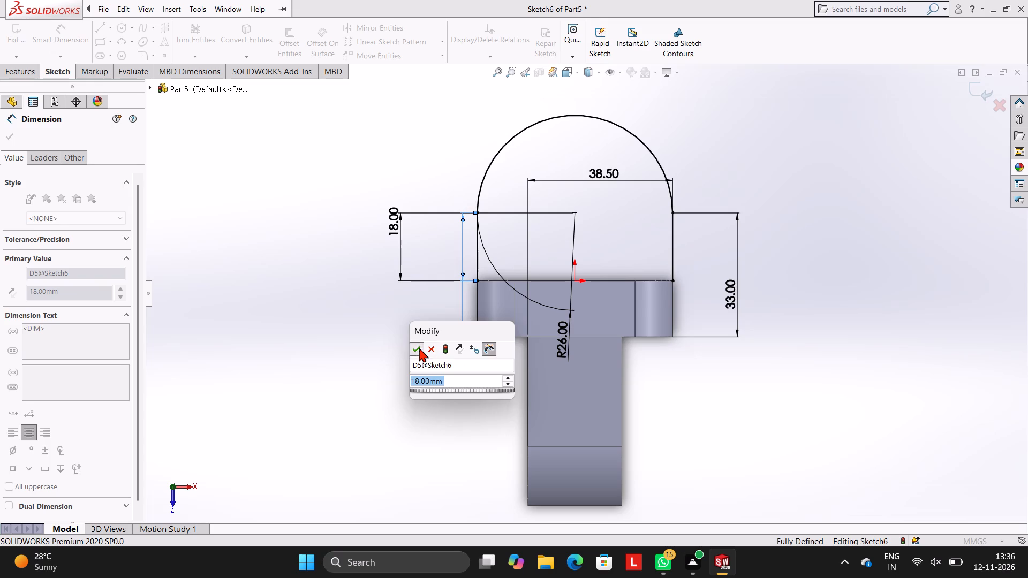
left_click(368, 319)
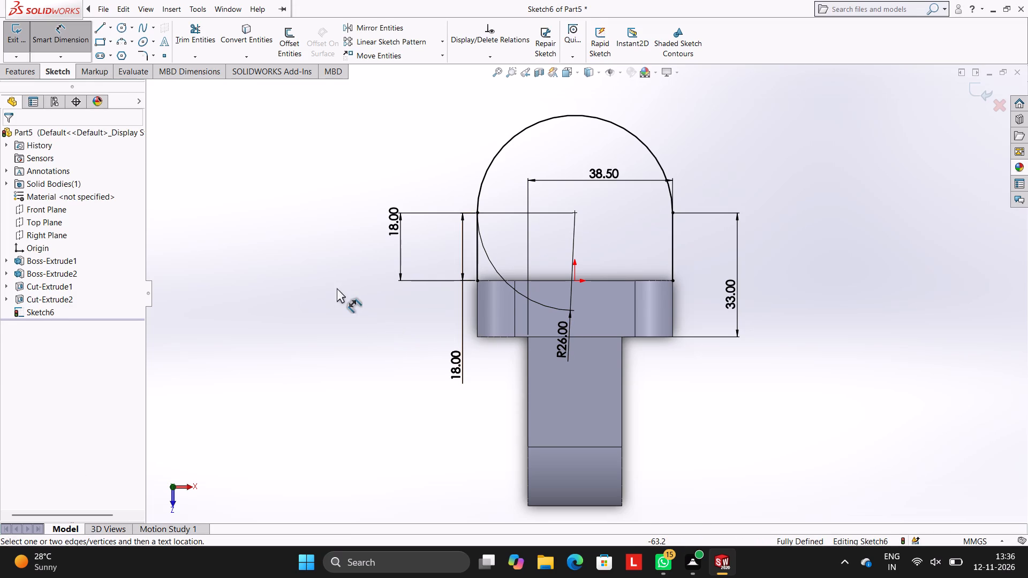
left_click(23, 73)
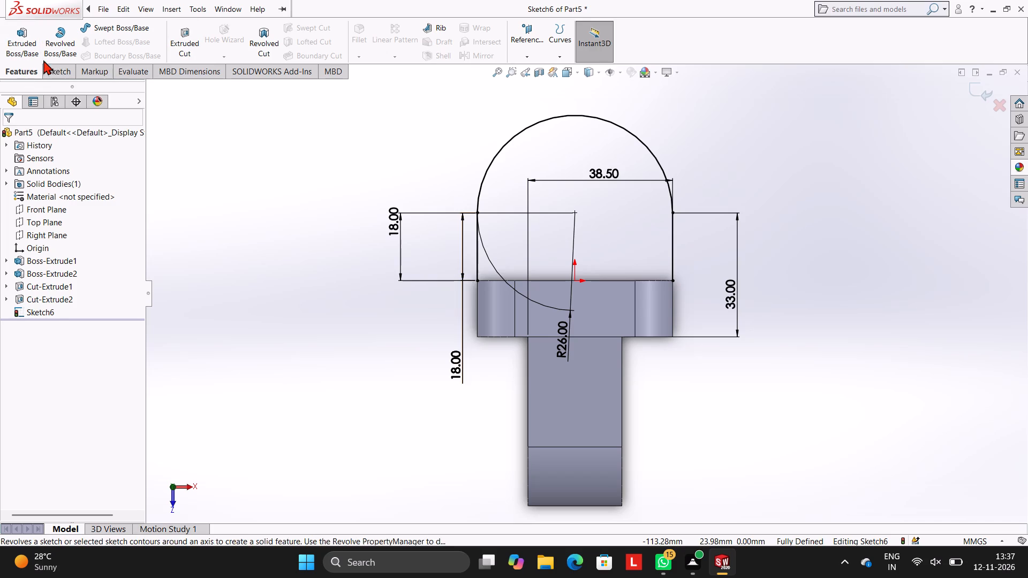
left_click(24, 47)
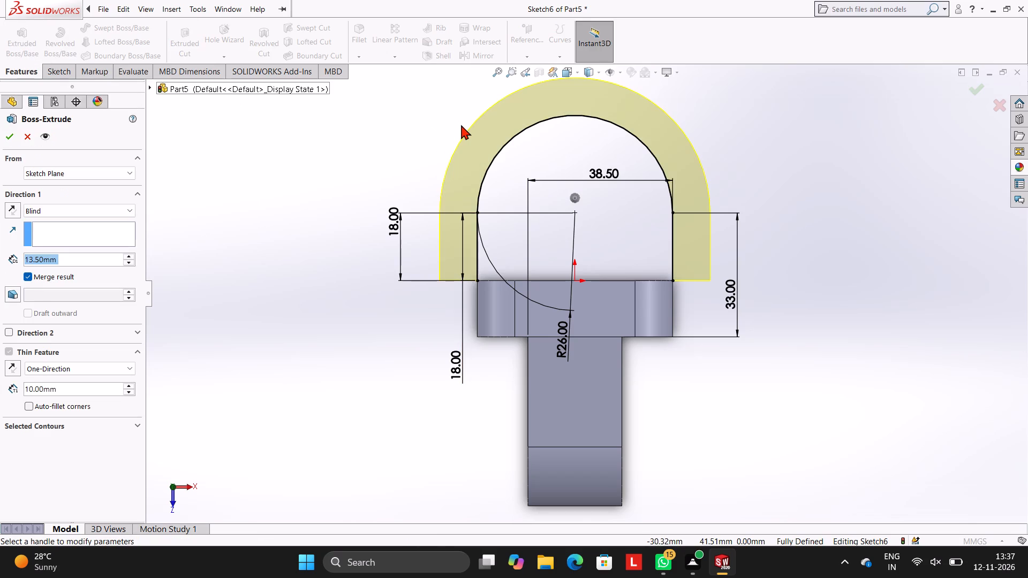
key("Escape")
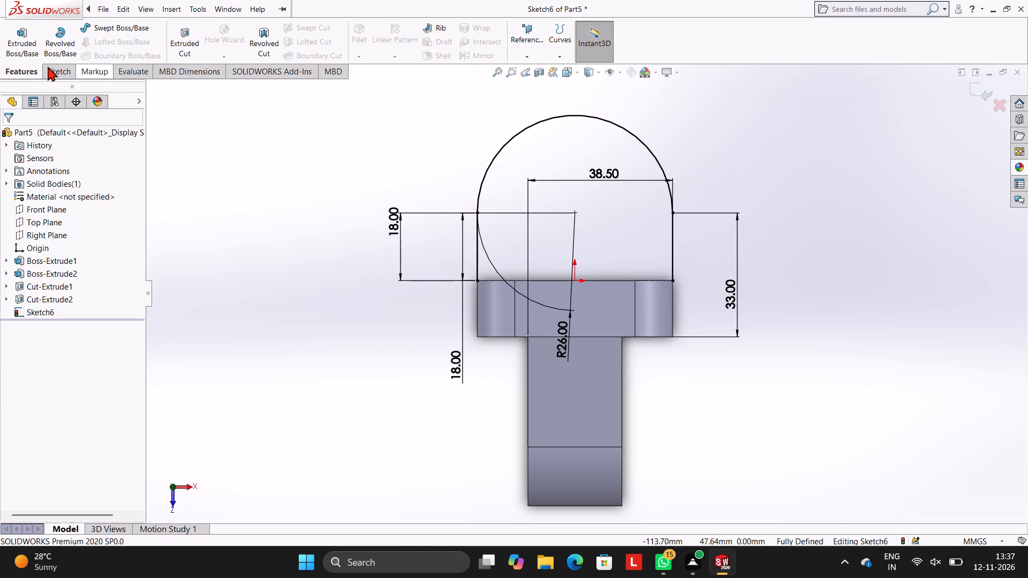
Close the round-topped profile with a 52 mm horizontal line along the block's back edge.
left_click(54, 69)
left_click(96, 25)
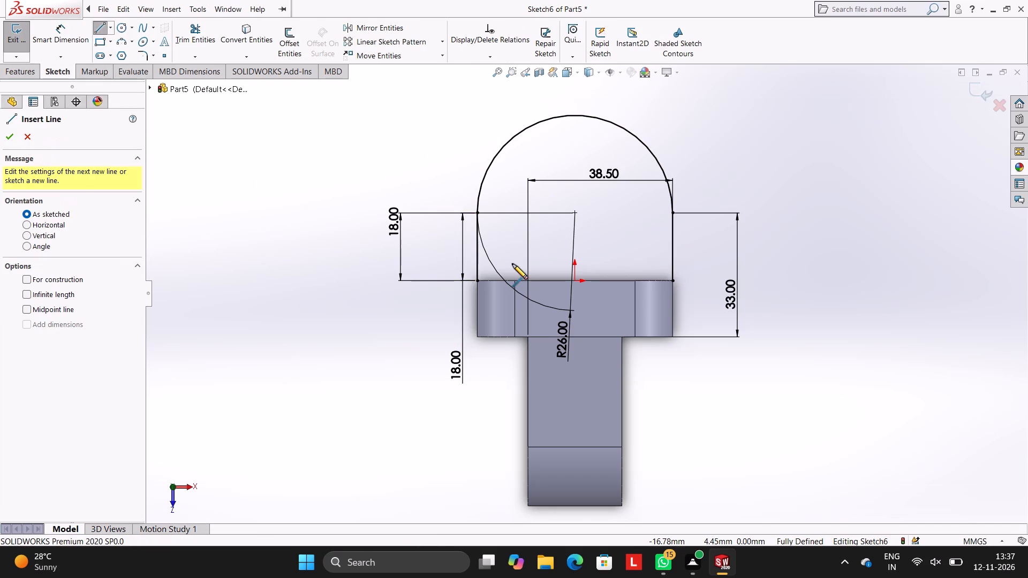
left_click(476, 279)
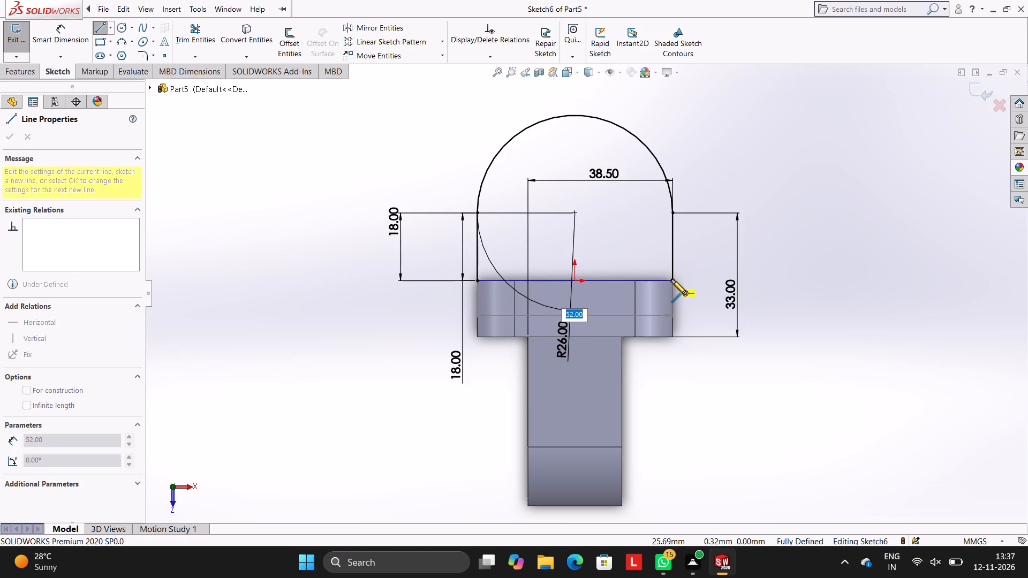
left_click(671, 279)
key("Escape")
key("Escape")
key("Escape")
key("Escape")
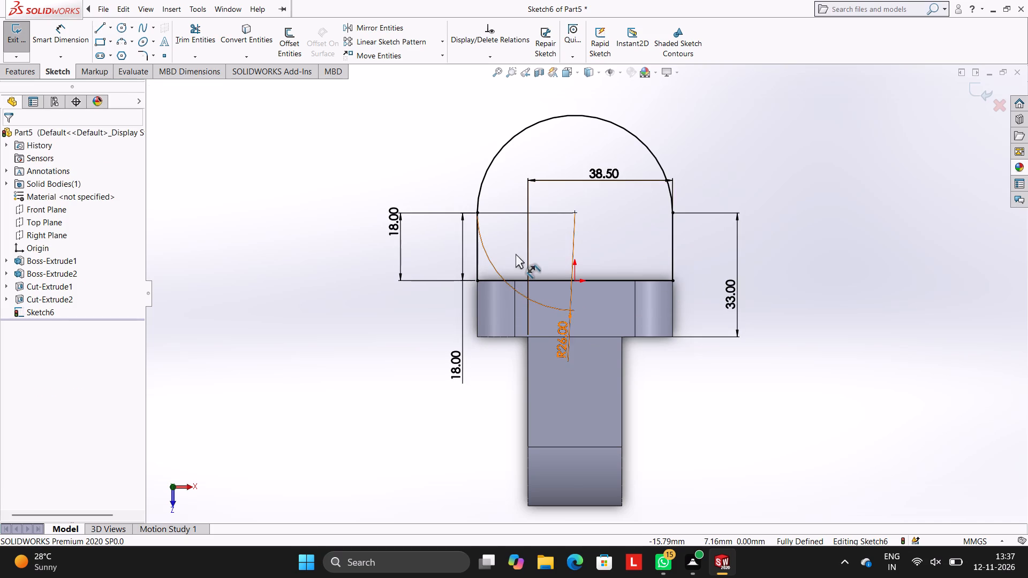
left_click_drag(79, 142, 113, 180)
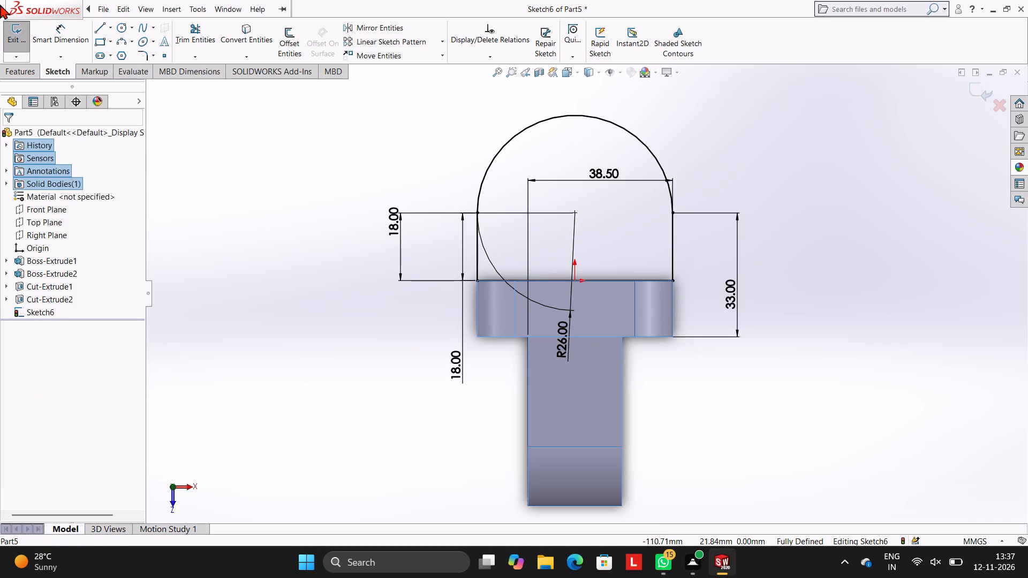
Extrude the closed round-topped profile as a 52 mm blind boss in the reversed direction, over the block.
left_click(29, 75)
left_click(27, 49)
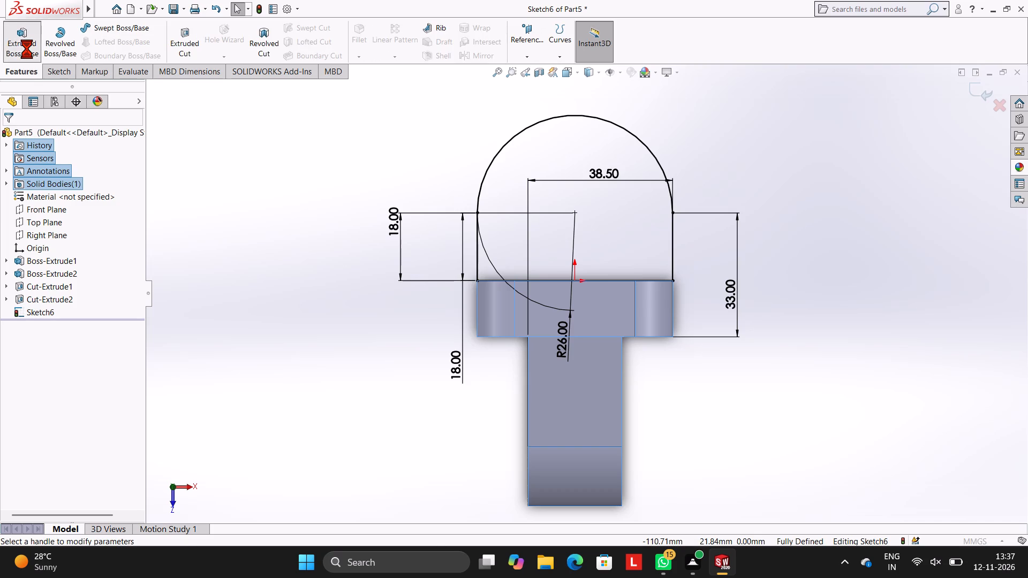
middle_click_drag(313, 190, 382, 223)
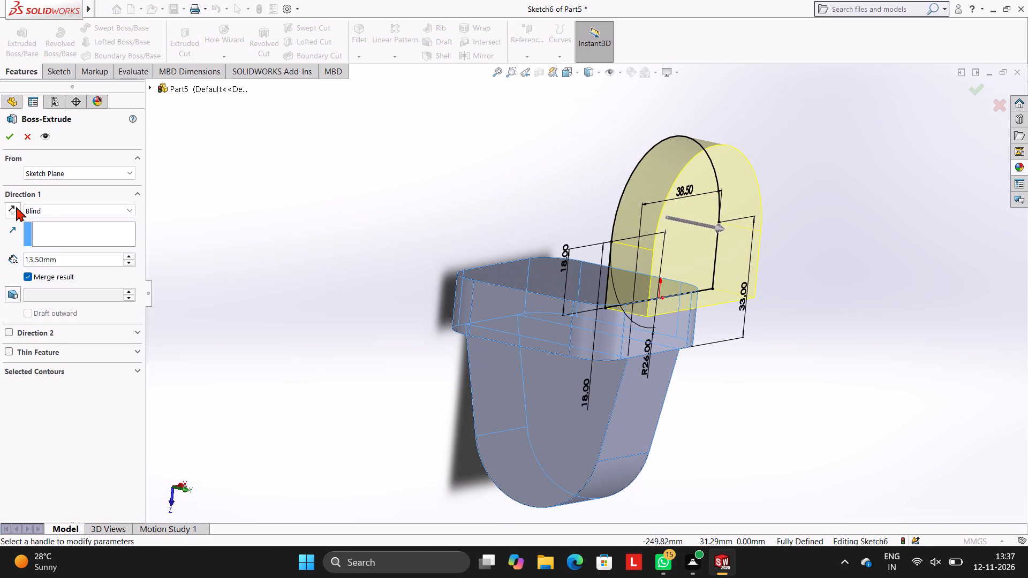
left_click(11, 213)
left_click(73, 260)
key("BackSpace")
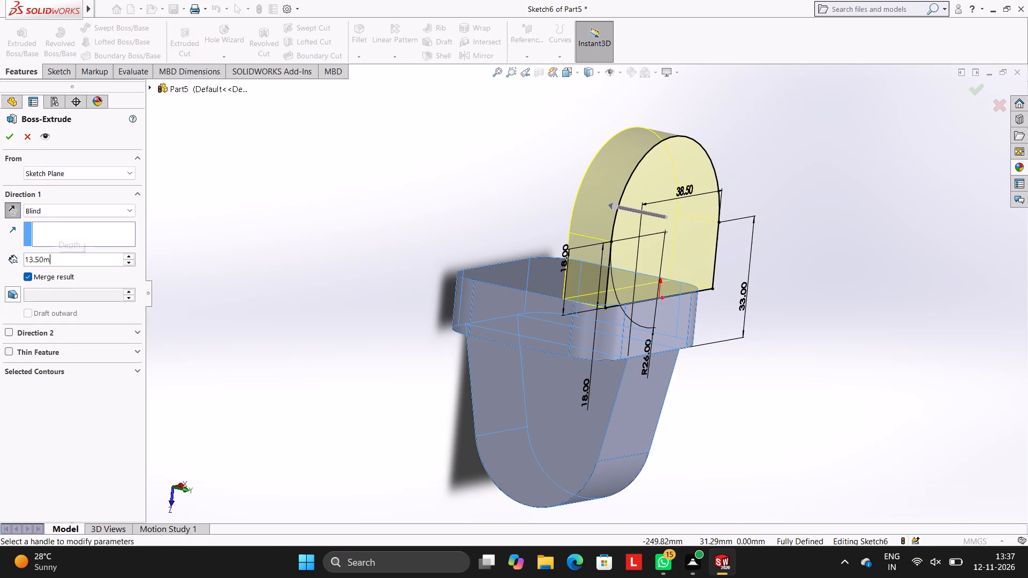
key("BackSpace")
key("BackSpace")
key("BackSpace")
key("BackSpace")
key("BackSpace")
key("BackSpace")
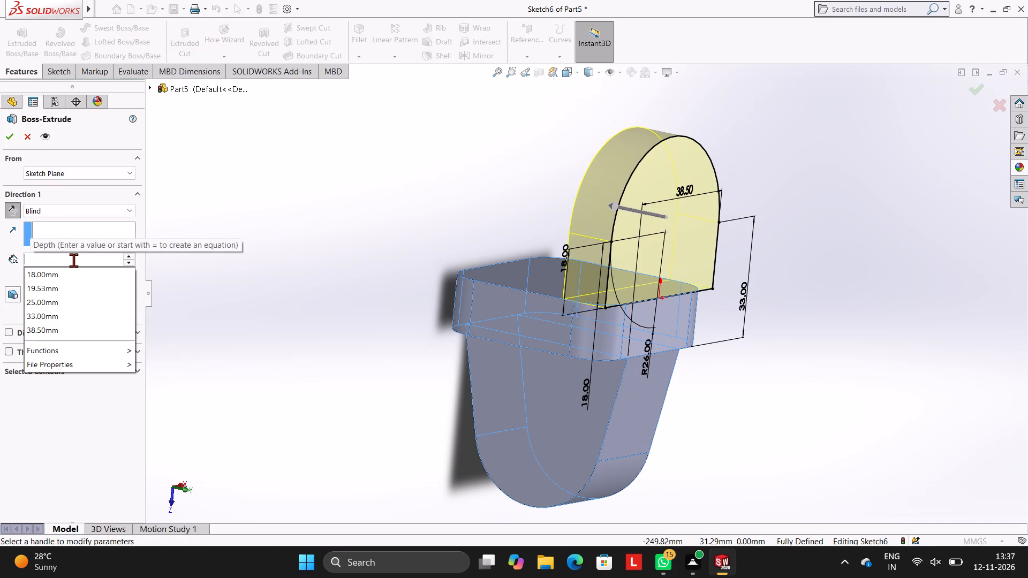
type("52")
key("Return")
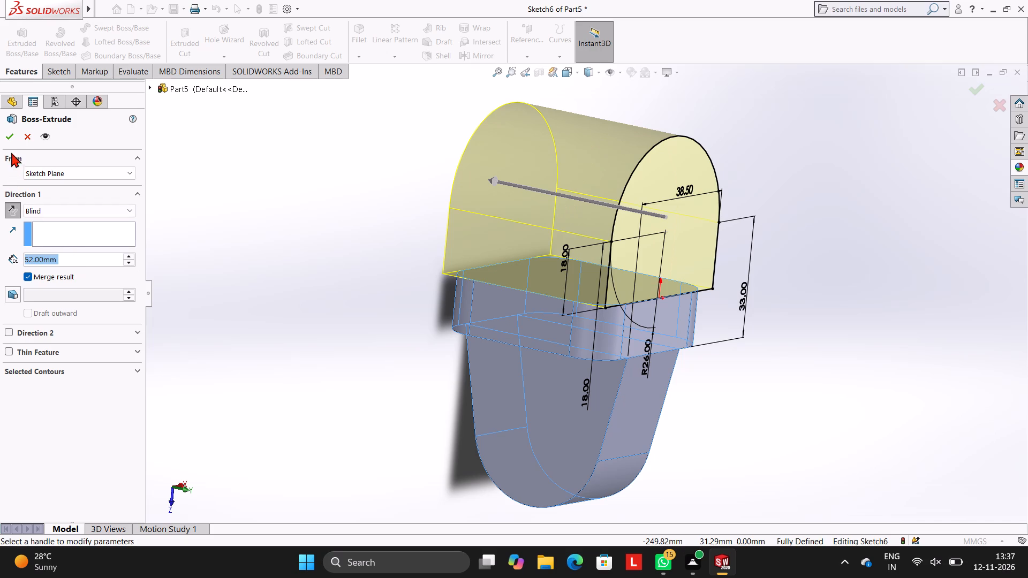
left_click(11, 135)
left_click(307, 175)
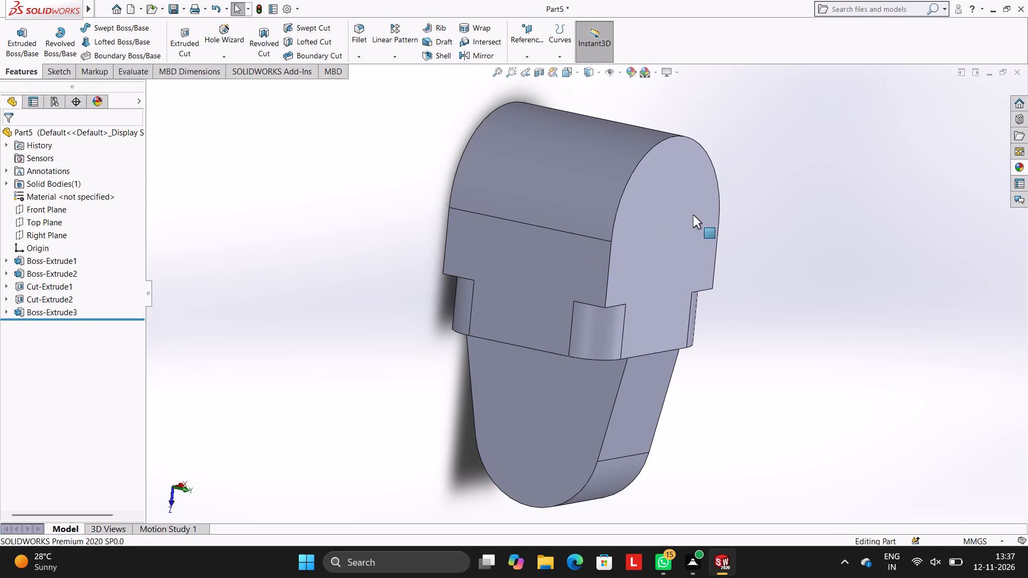
Start a sketch on the flat round-topped face, drawing a 52 mm horizontal base line and an 18 mm vertical line on the +X side.
middle_click_drag(693, 215, 634, 211)
left_click(594, 193)
left_click(643, 162)
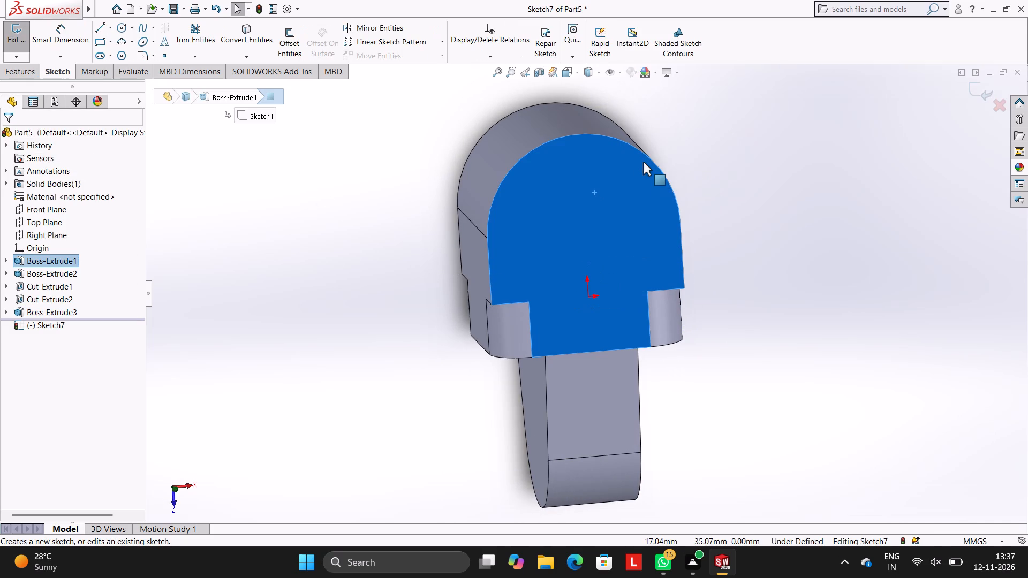
key("ctrl+8")
scroll(646, 198, "up", 2)
scroll(660, 197, "down", 2)
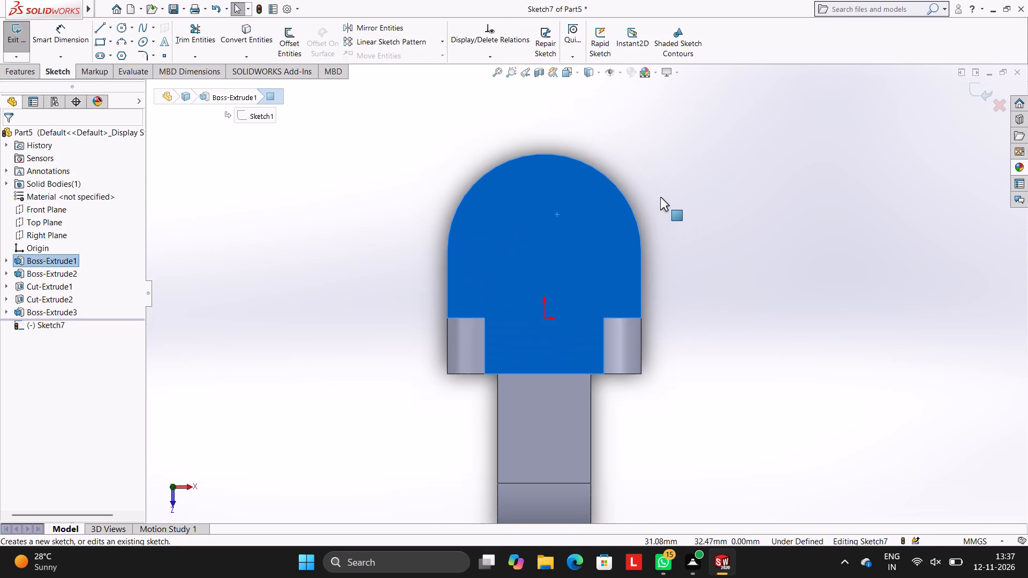
left_click(99, 26)
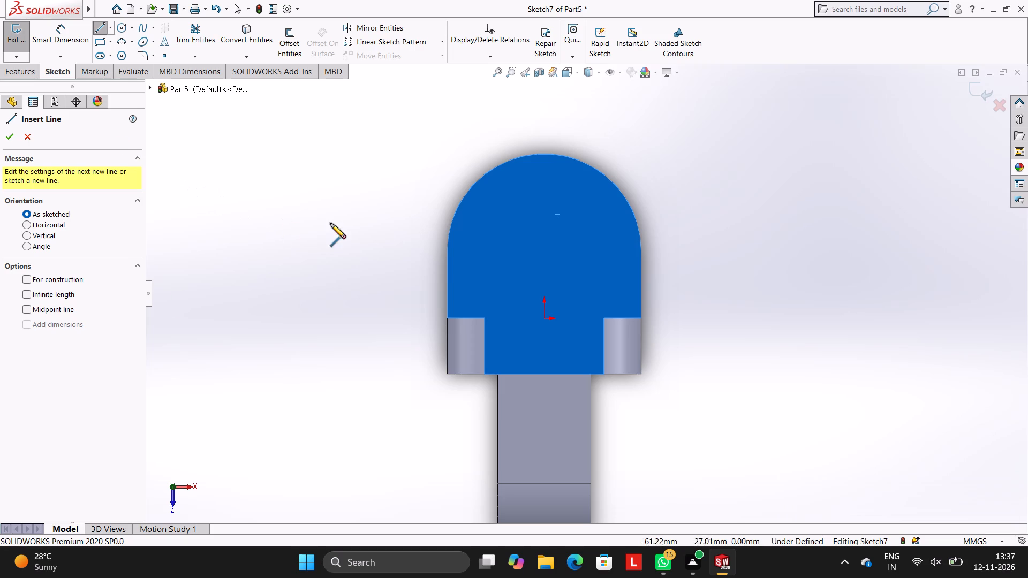
left_click(447, 319)
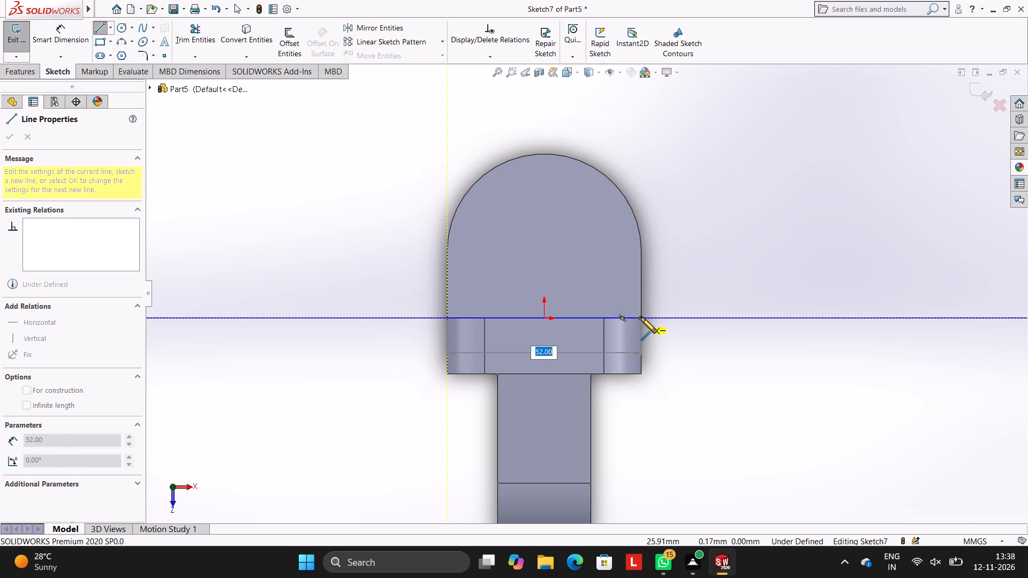
left_click(641, 317)
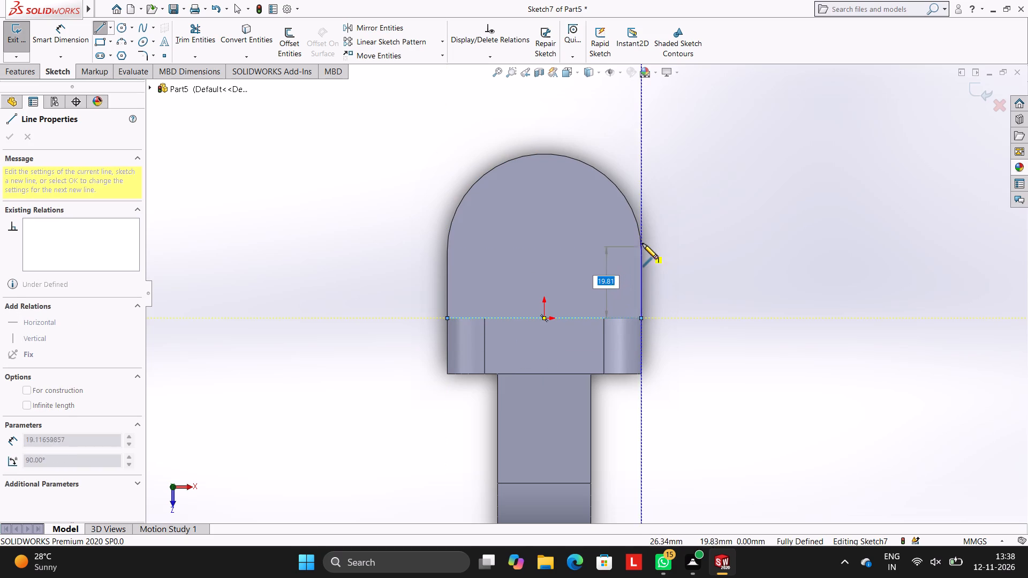
left_click(641, 250)
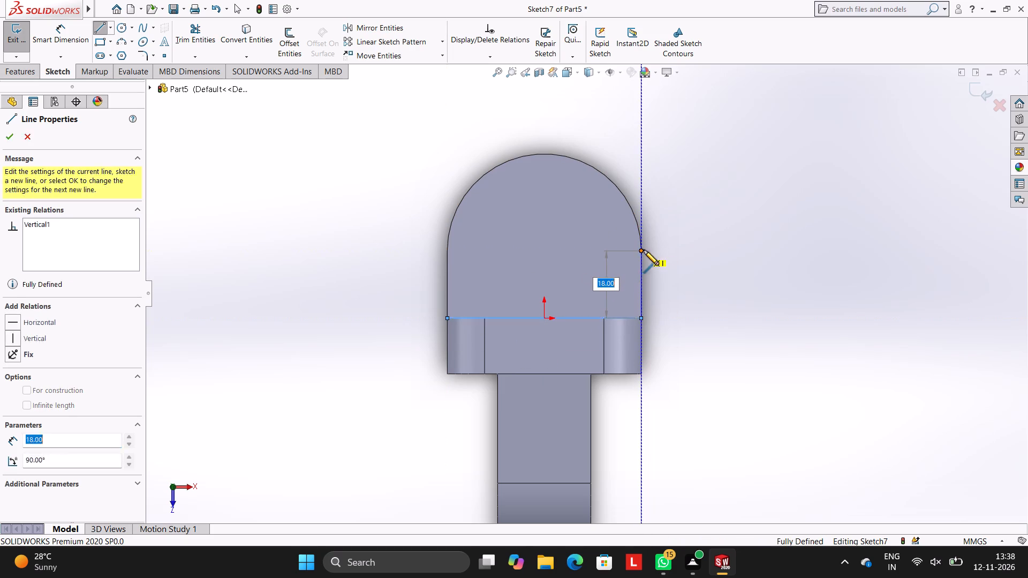
key("Escape")
key("Escape")
key("Escape")
key("Escape")
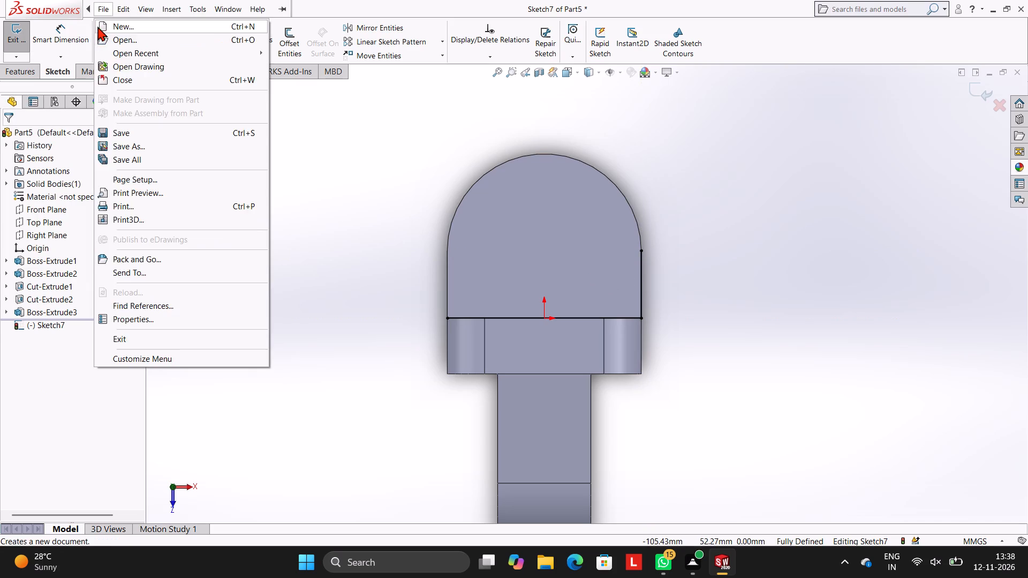
key("Escape")
Draw an 18 mm vertical line from the base line's -X end up to the start of the rounded edge.
left_click(105, 22)
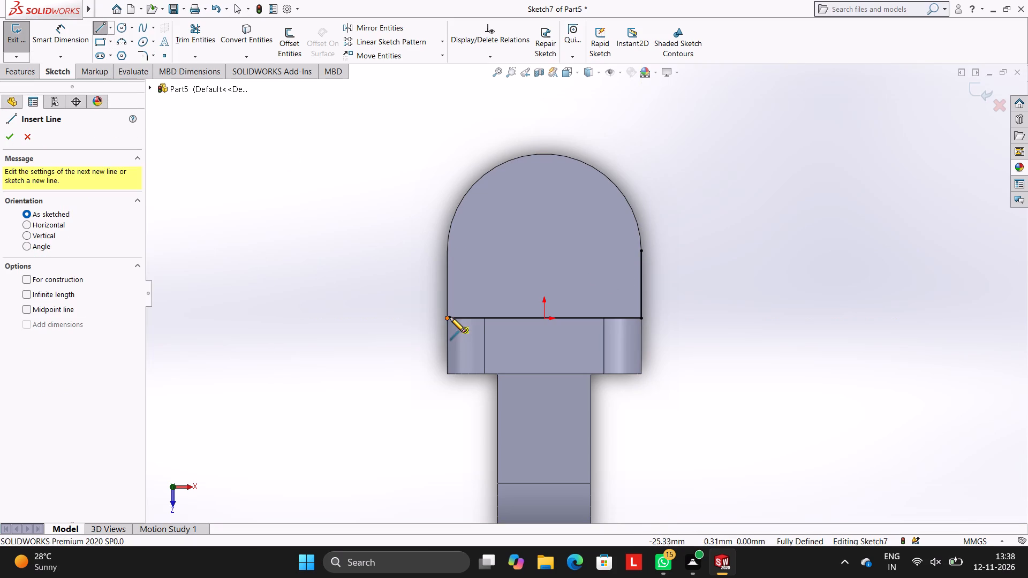
left_click(447, 318)
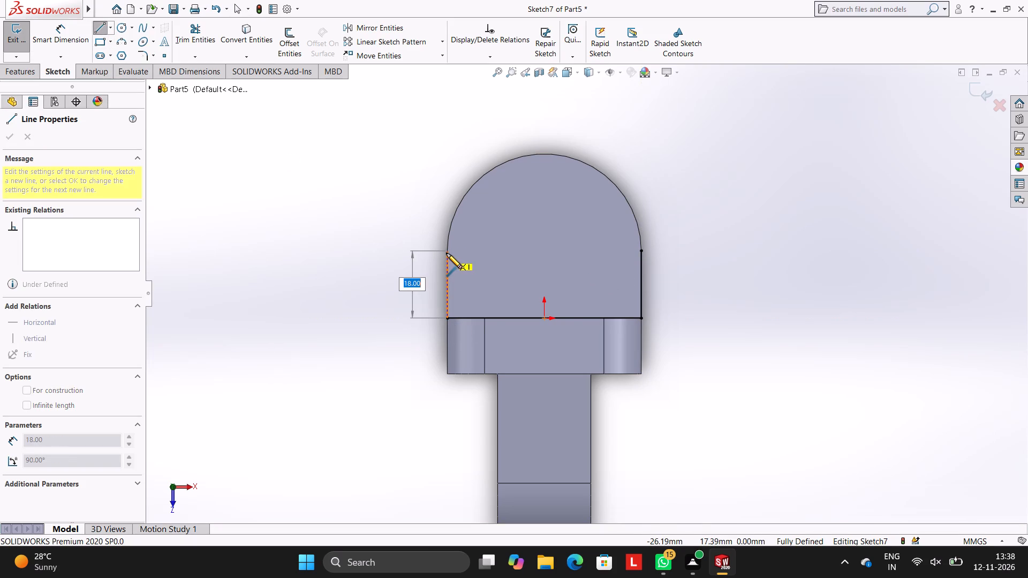
left_click(447, 252)
key("Escape")
key("Escape")
key("Escape")
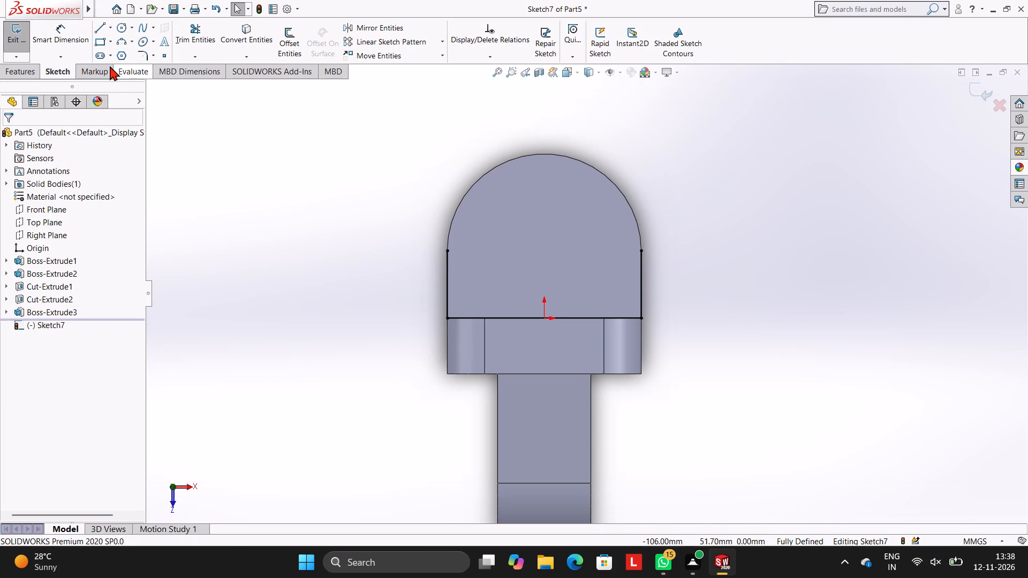
Draw a 26 mm radius circle centred on the rounded edge's centre, matching the curved top.
left_click(122, 26)
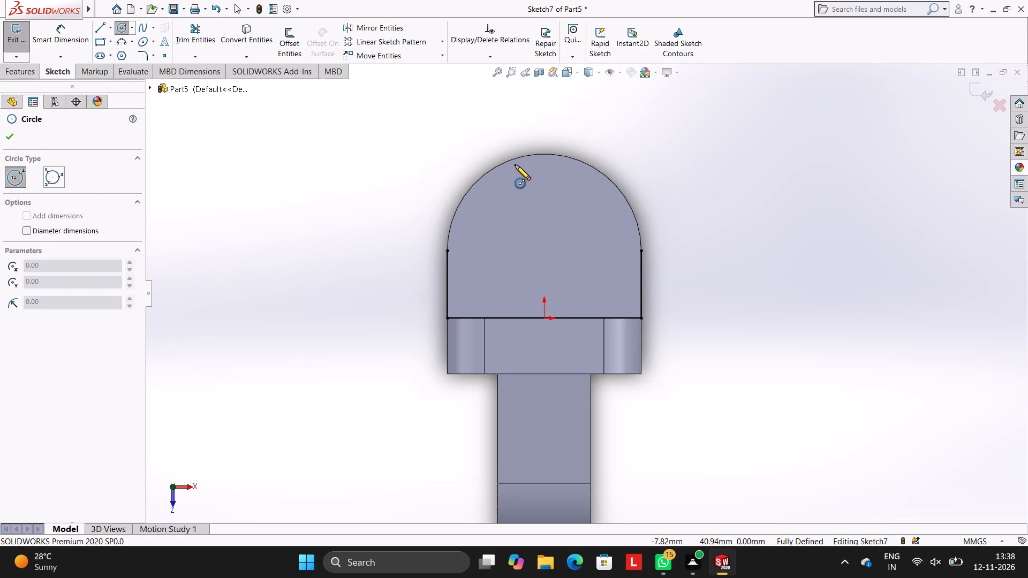
left_click(545, 250)
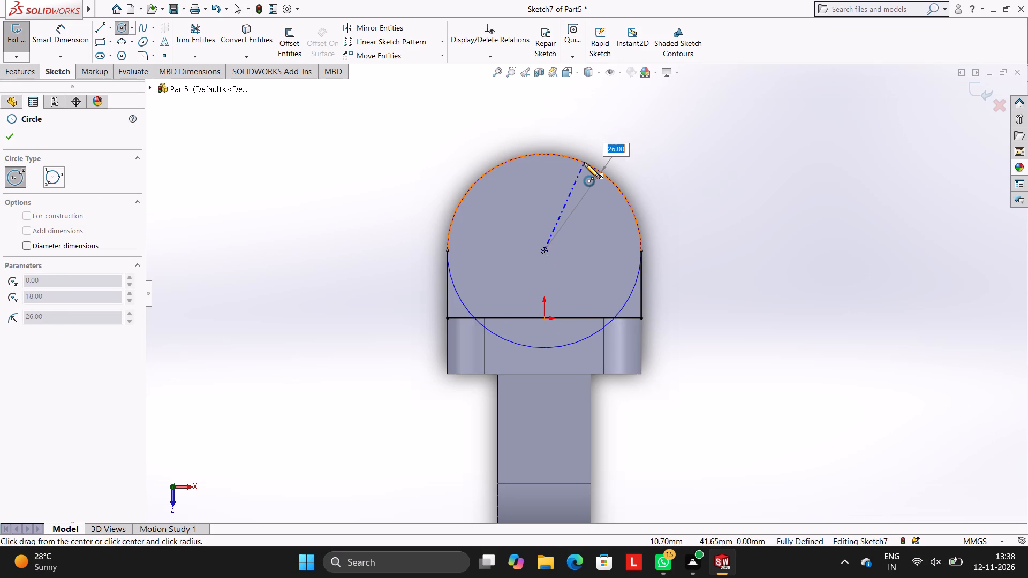
left_click(584, 163)
key("Escape")
key("Escape")
key("Escape")
Trim the circle's lower arcs inside the side lines and beyond the base line, keeping only the semicircle of the round-topped profile.
left_click(183, 39)
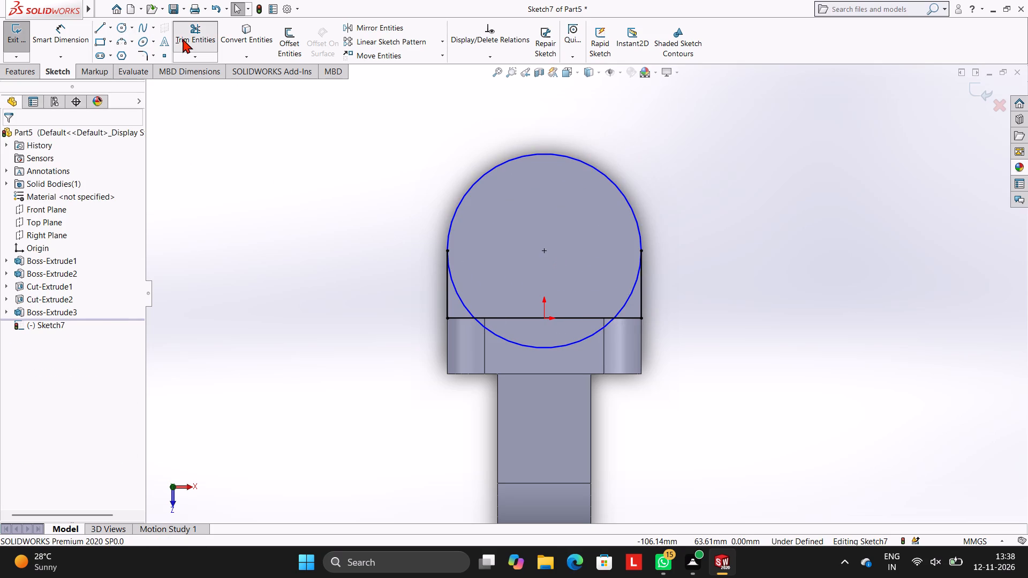
left_click(459, 296)
key("Escape")
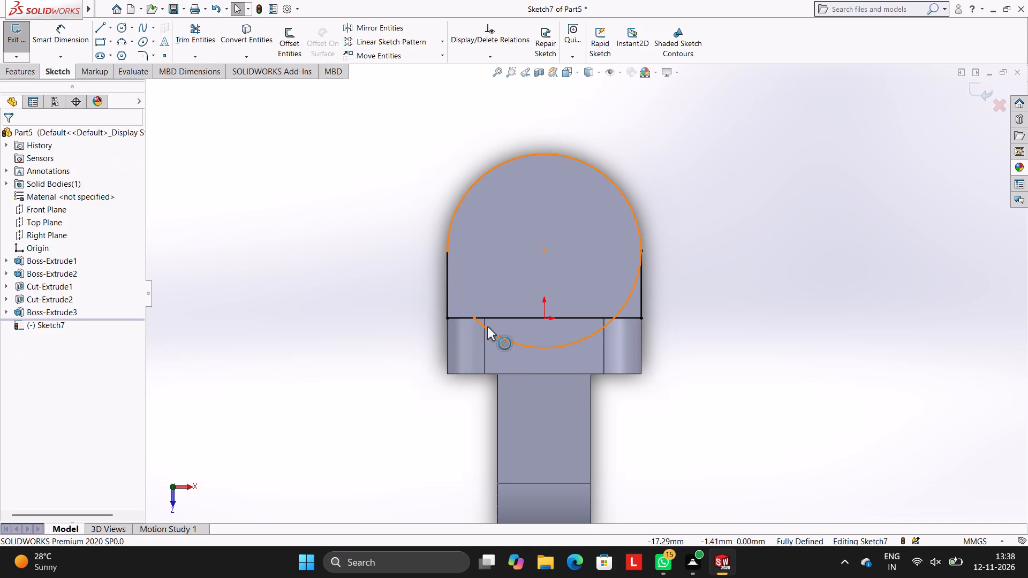
left_click(510, 344)
key("Escape")
key("Escape")
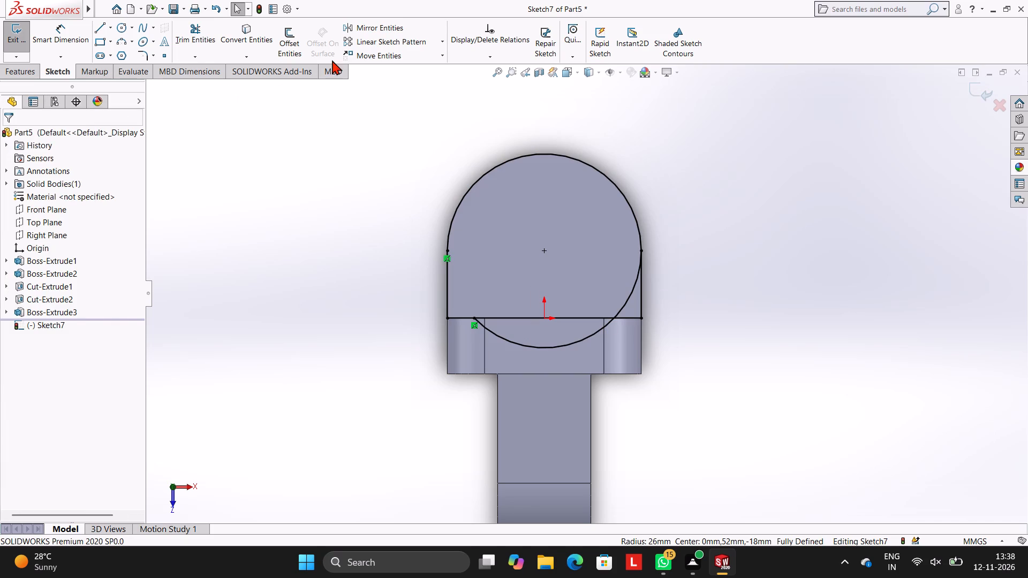
left_click(195, 37)
left_click(516, 344)
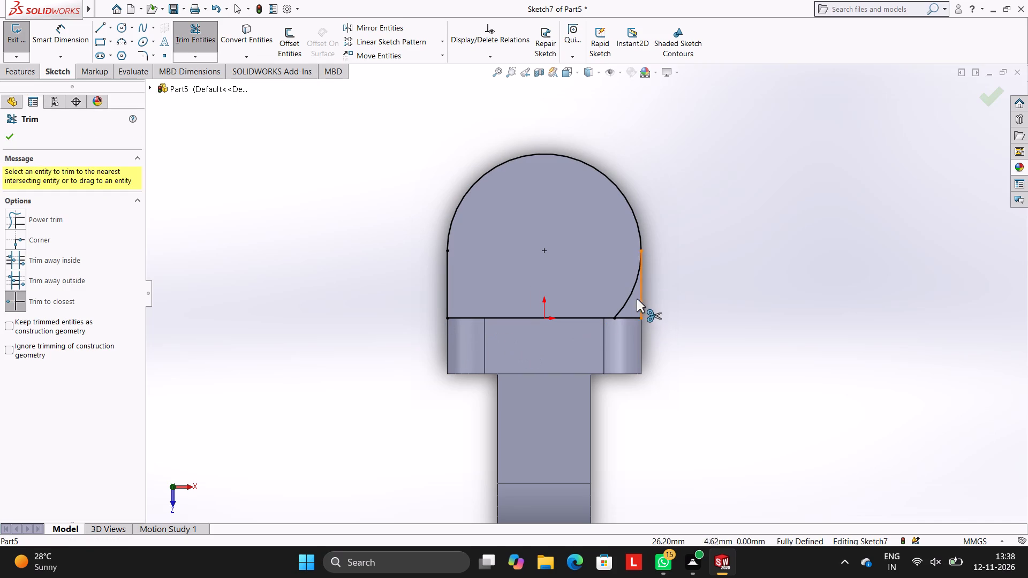
left_click(631, 296)
key("Escape")
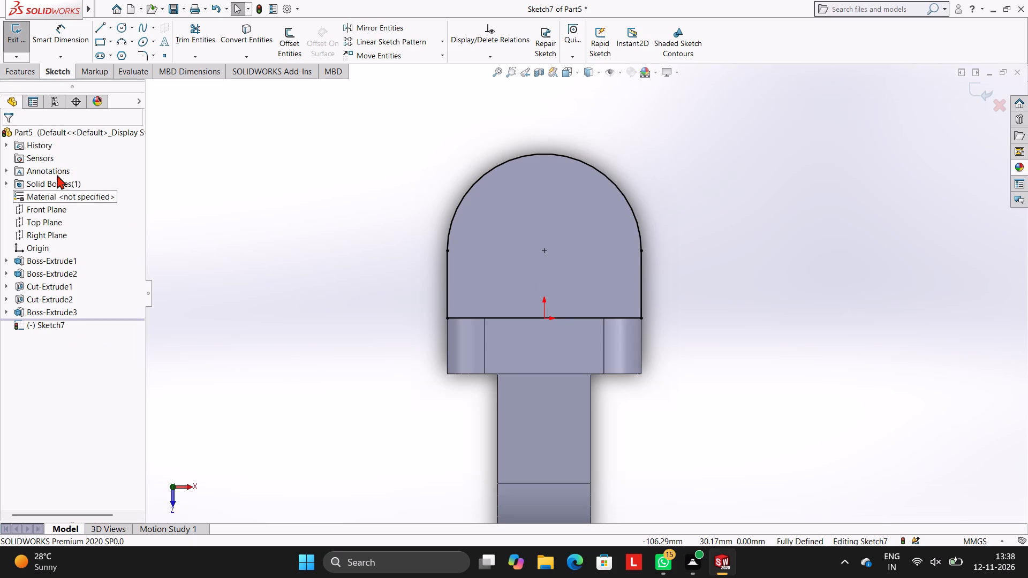
Cut-extrude the round-topped profile to a blind depth of 16 mm into the boss.
left_click(22, 74)
left_click(177, 43)
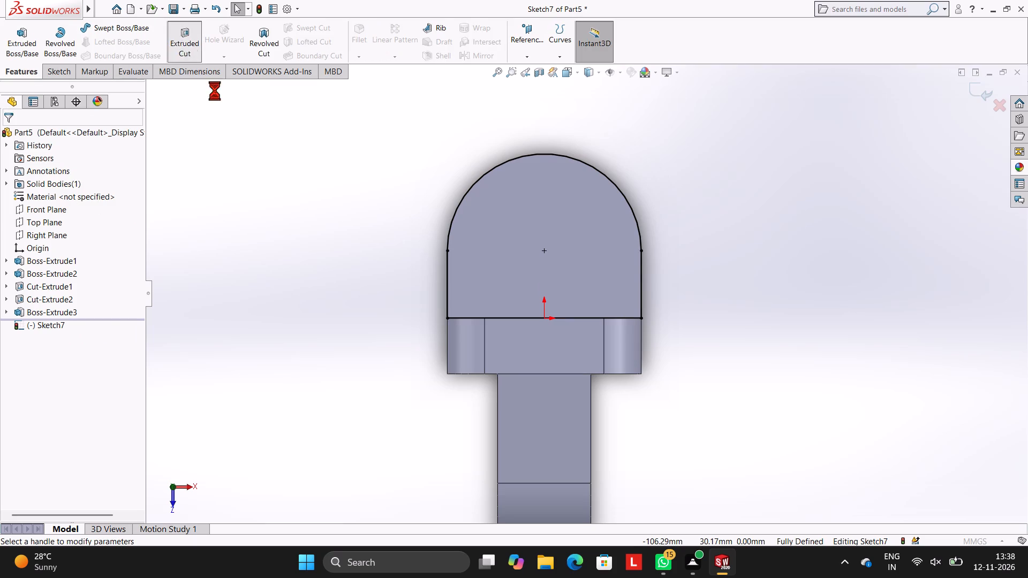
middle_click_drag(310, 182, 367, 211)
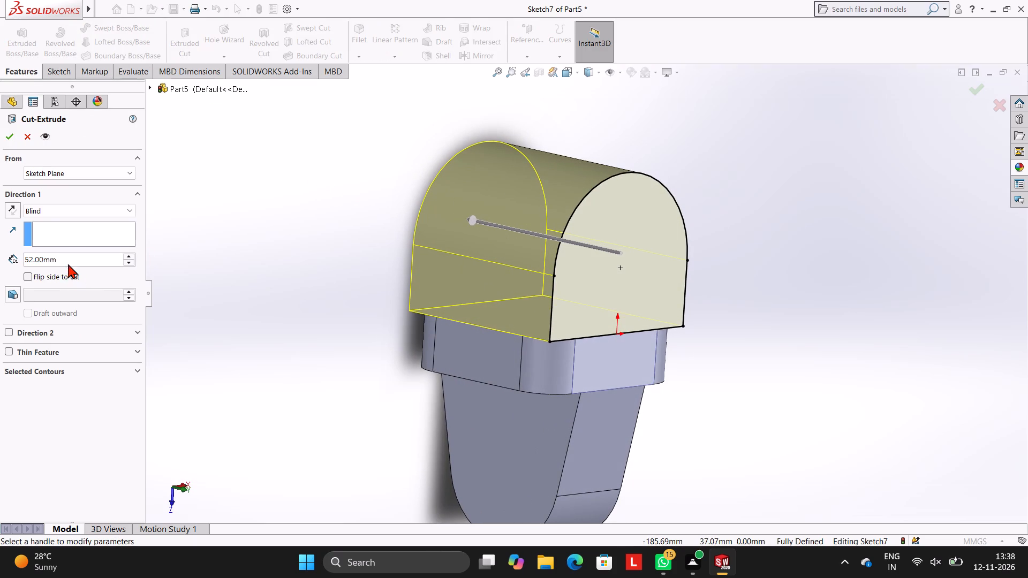
left_click(75, 253)
left_click(74, 261)
key("BackSpace")
key("BackSpace")
key("BackSpace")
key("BackSpace")
key("BackSpace")
key("BackSpace")
key("BackSpace")
key("BackSpace")
key("BackSpace")
key("BackSpace")
key("BackSpace")
key("BackSpace")
key("BackSpace")
key("BackSpace")
key("BackSpace")
type("16")
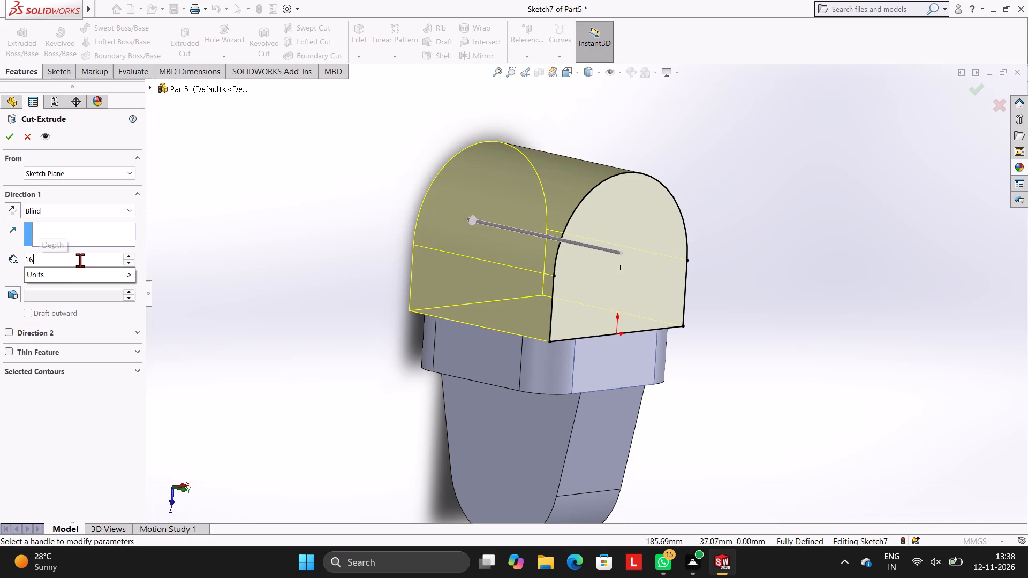
key("Return")
left_click(4, 136)
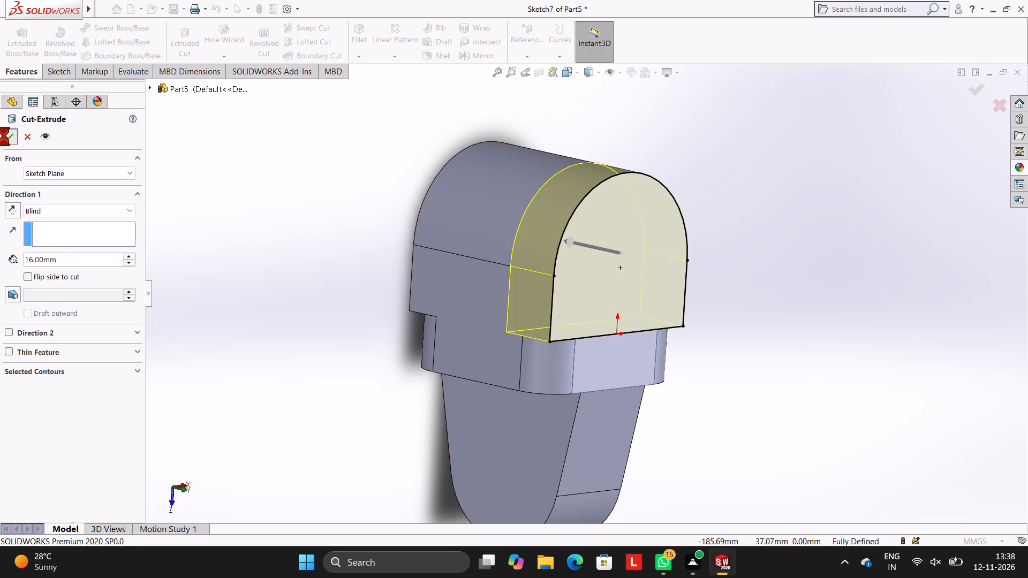
left_click(219, 179)
Start a sketch on the opposite flat round-ended face, drawing a 52 mm horizontal base line and an 18 mm vertical line on the +X side.
middle_click_drag(357, 222, 413, 245)
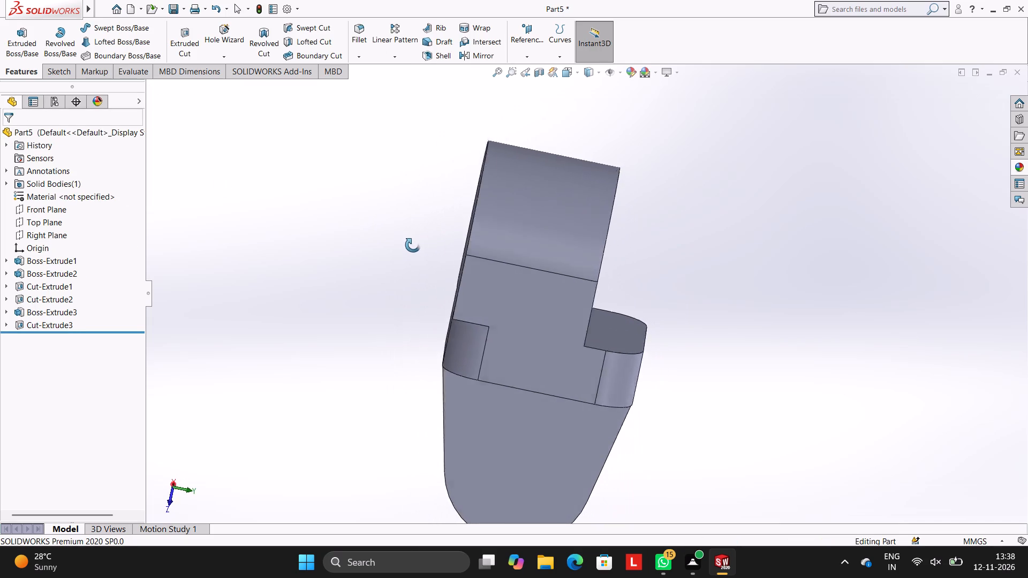
middle_click_drag(413, 245, 433, 257)
middle_click_drag(671, 321, 740, 362)
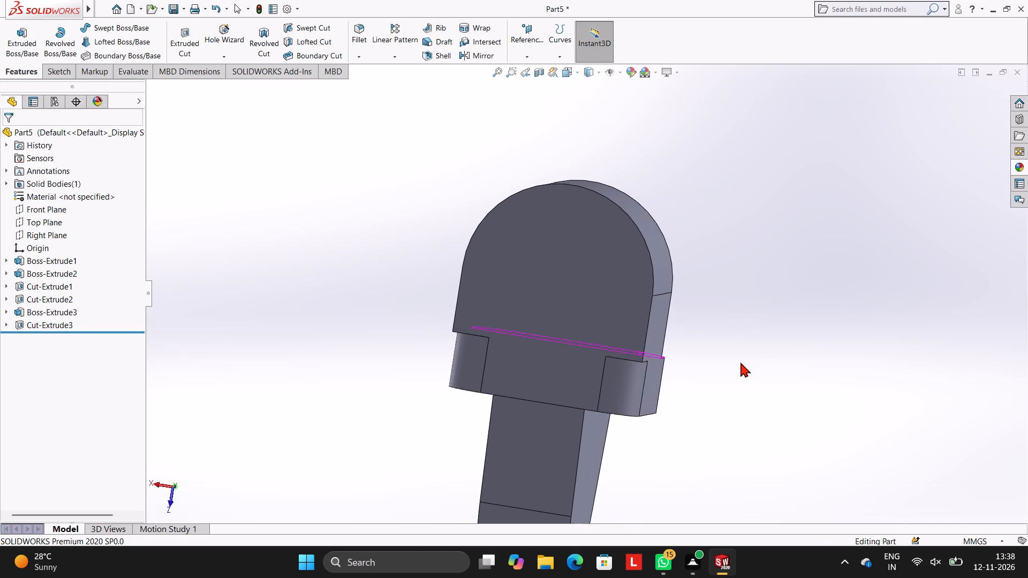
middle_click_drag(740, 362, 746, 361)
left_click(566, 263)
left_click(614, 226)
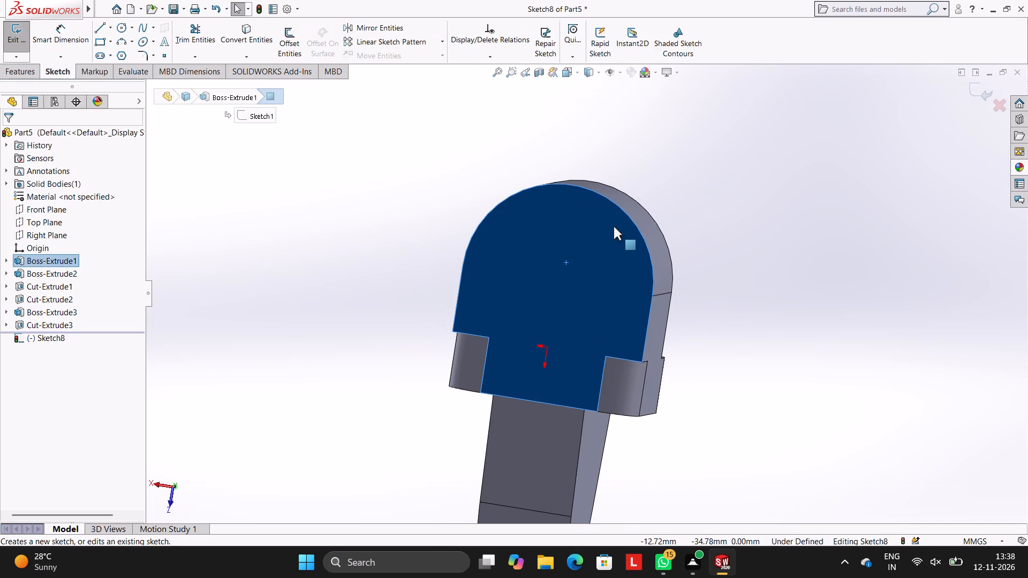
key("ctrl+8")
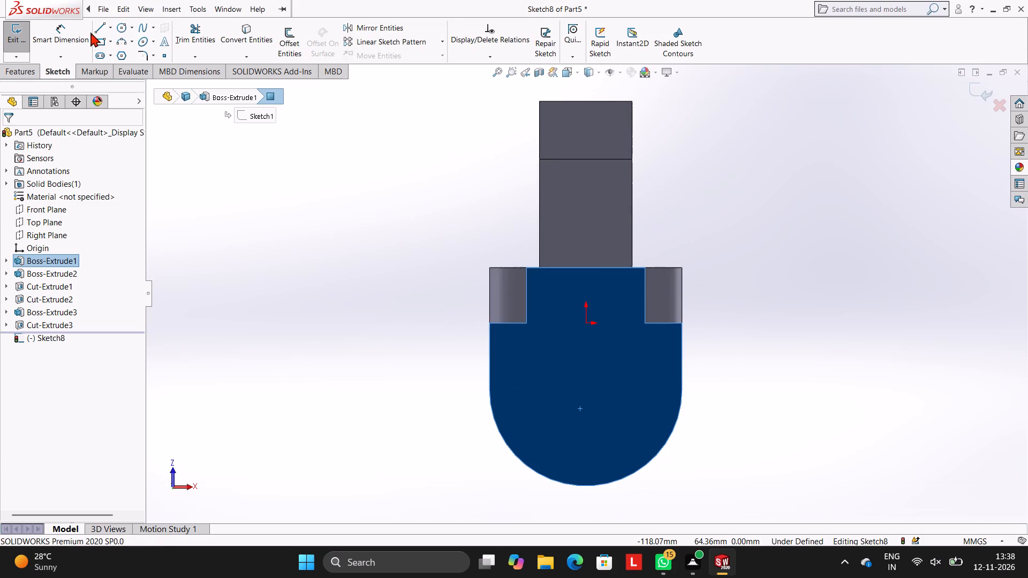
left_click(100, 30)
scroll(613, 486, "up", 2)
scroll(616, 481, "down", 3)
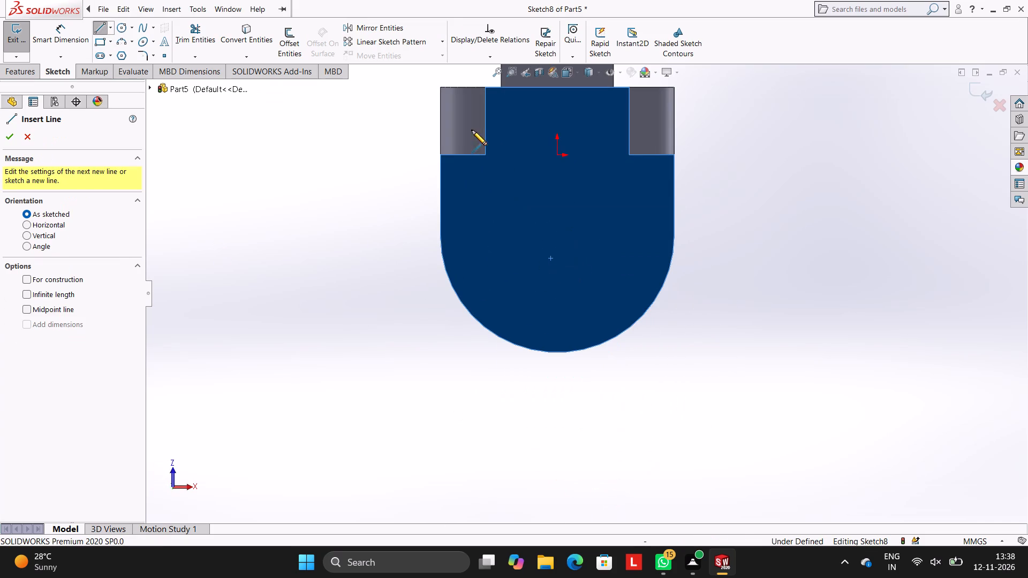
left_click(440, 156)
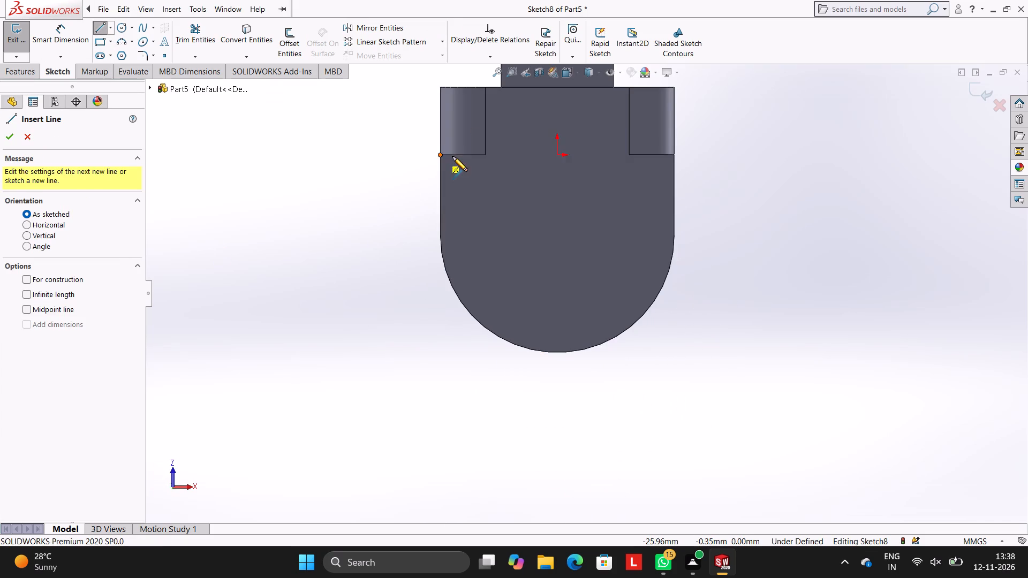
left_click(675, 155)
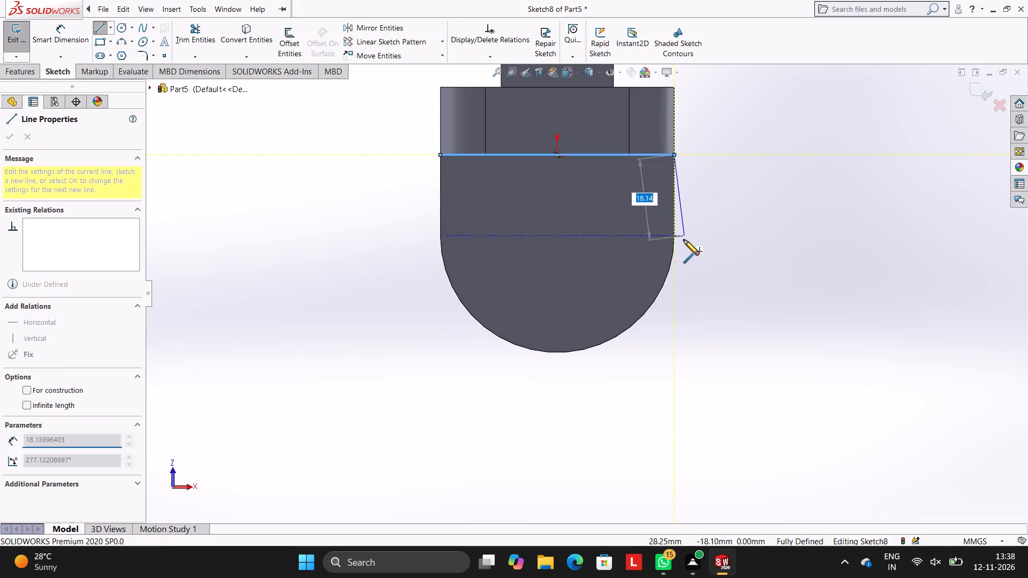
left_click(672, 235)
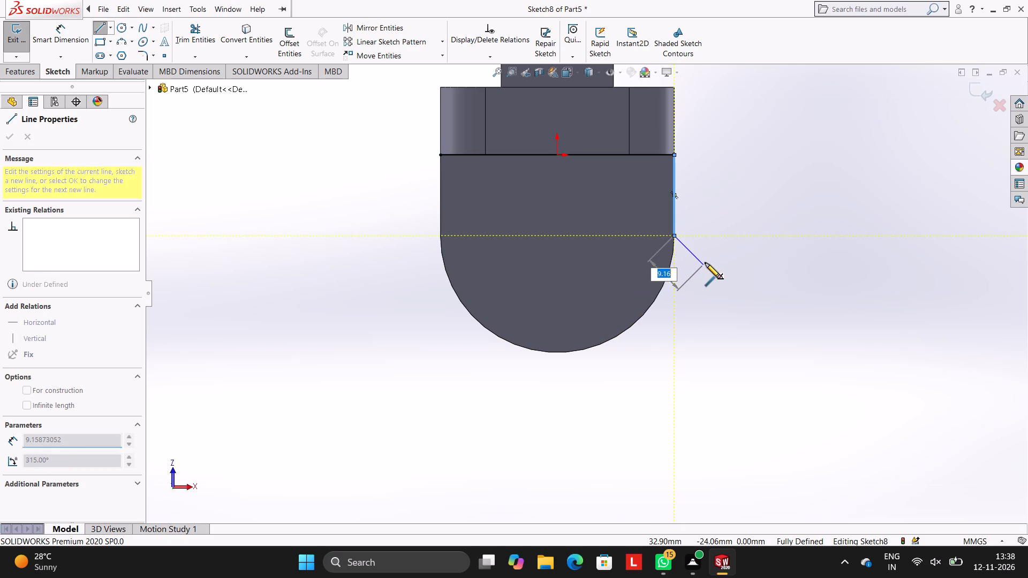
key("Escape")
key("Escape")
key("Escape")
key("Escape")
key("Escape")
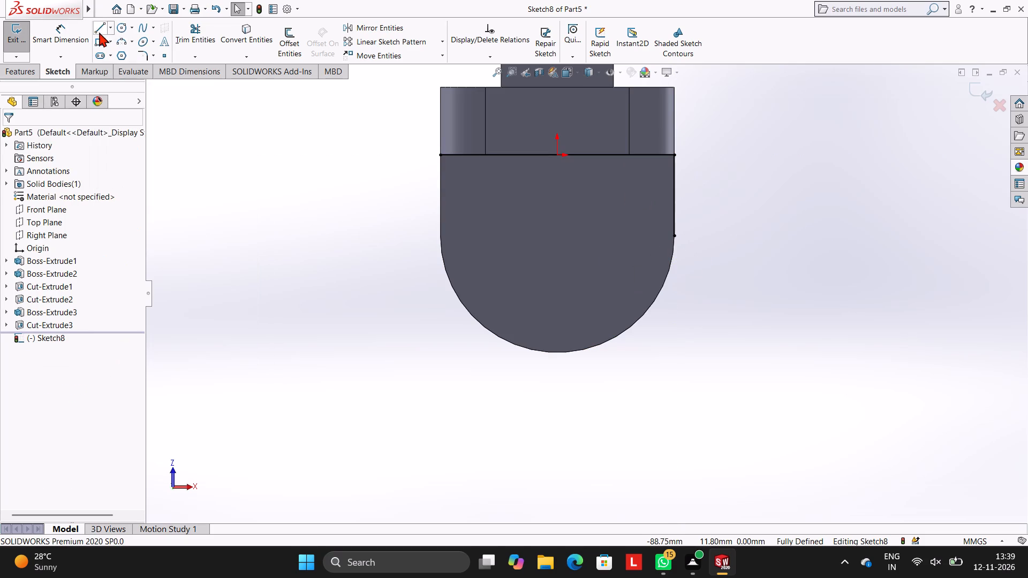
Draw an 18 mm vertical line from the base line's -X end to the start of the rounded edge.
left_click(97, 27)
left_click(439, 155)
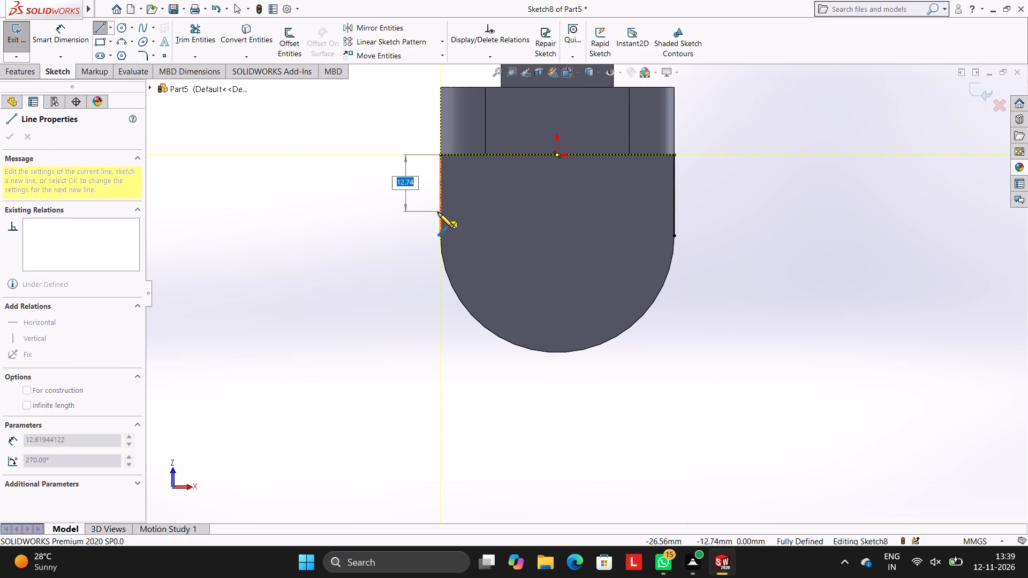
left_click(440, 237)
key("Escape")
key("Escape")
key("Escape")
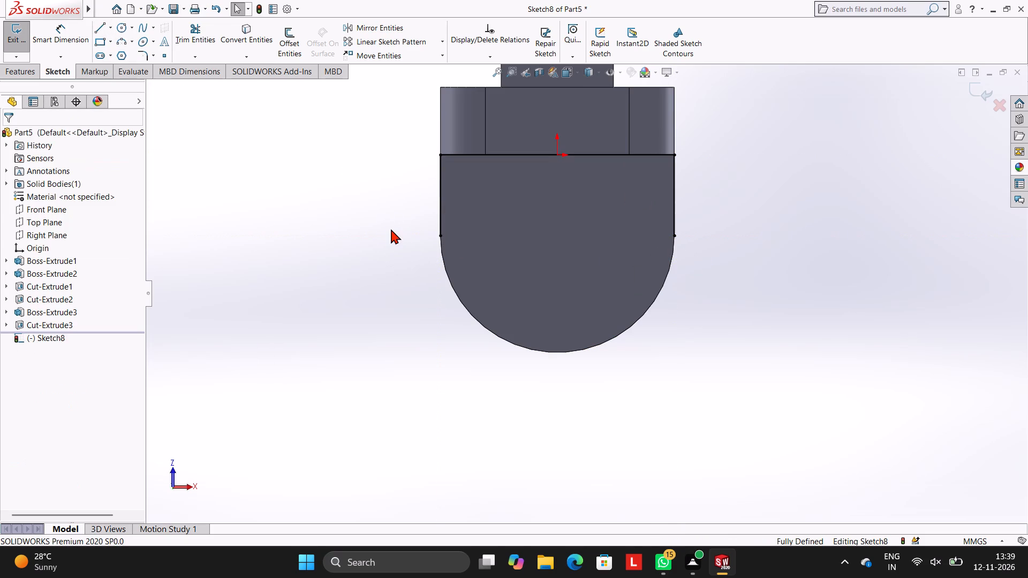
Draw a 26 mm radius circle centred on the rounded edge's centre, matching the curved end.
left_click(120, 26)
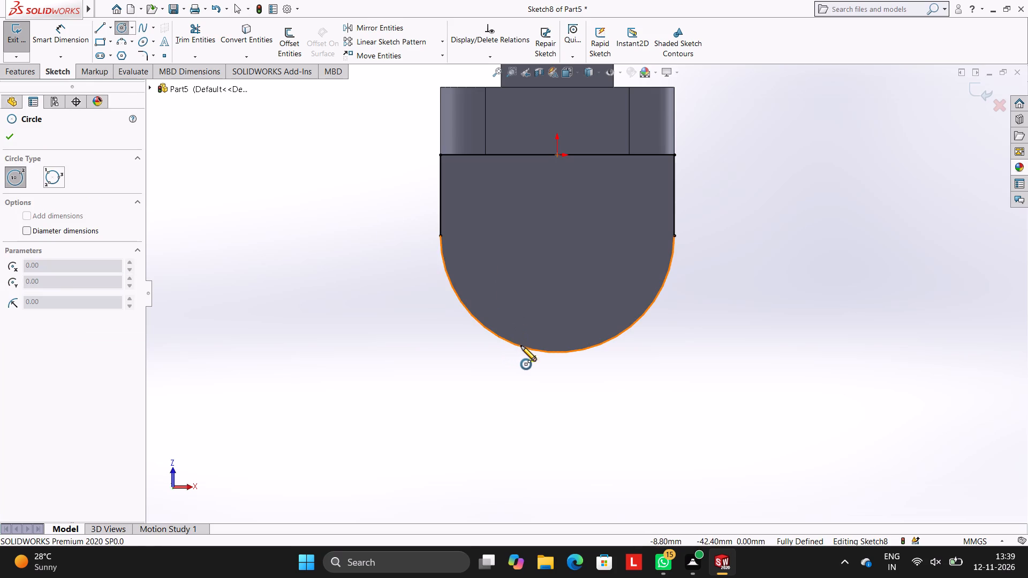
left_click(555, 236)
left_click(606, 343)
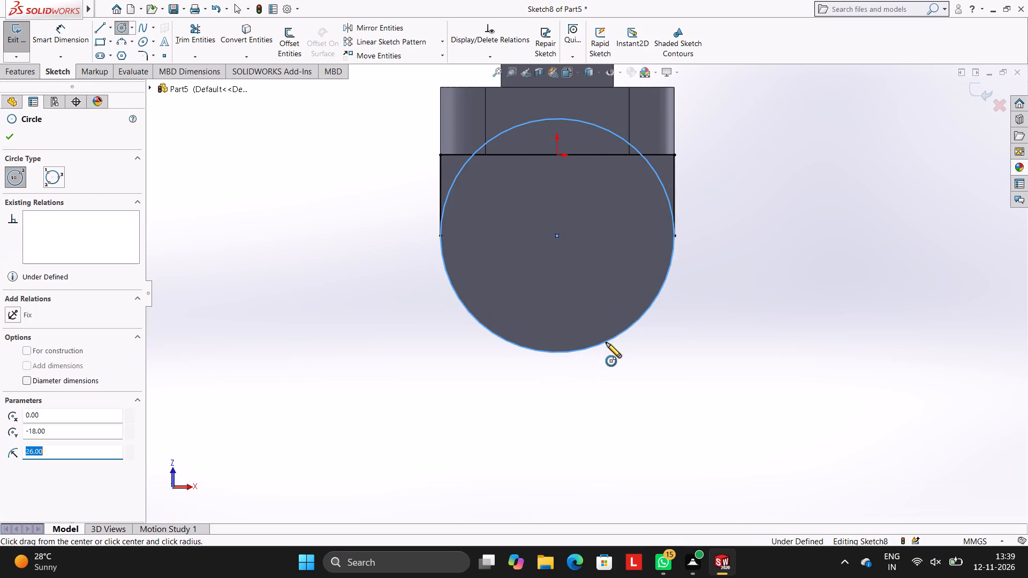
key("Escape")
key("Escape")
key("Escape")
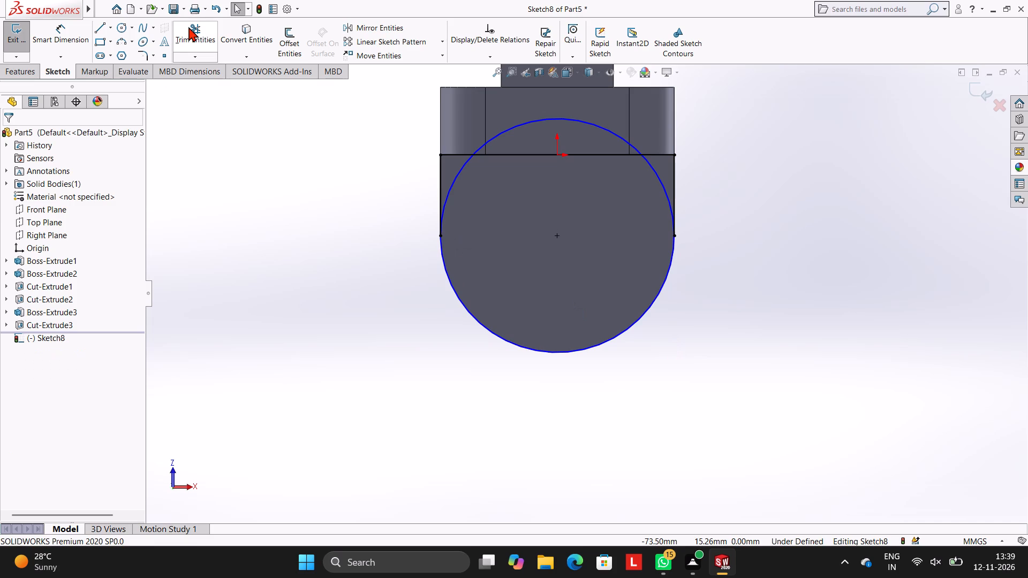
Trim the circle's arcs beyond the base line and inside both side lines, keeping only the semicircular end of the profile.
left_click(188, 27)
left_click(498, 138)
left_click(467, 162)
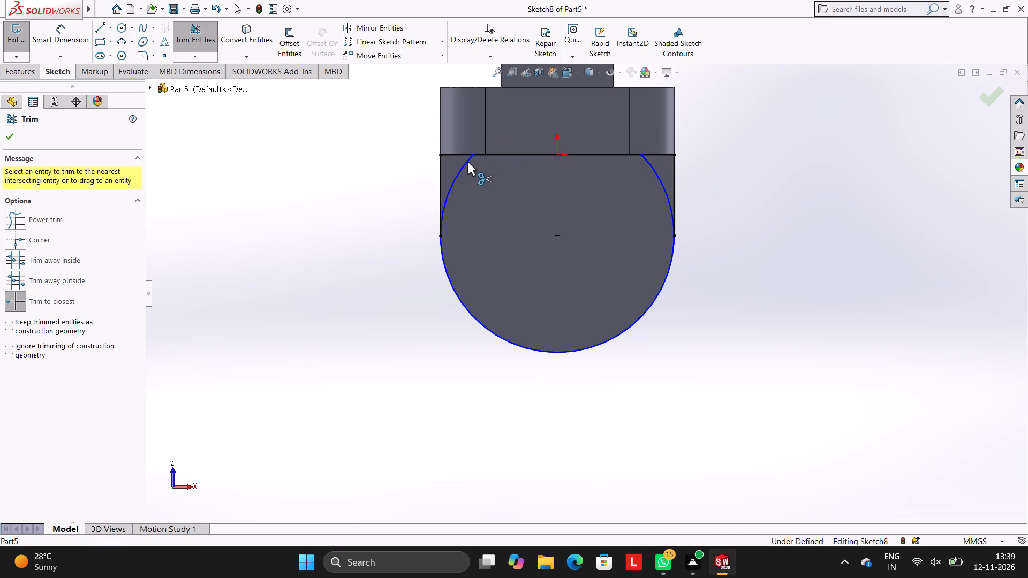
left_click(652, 173)
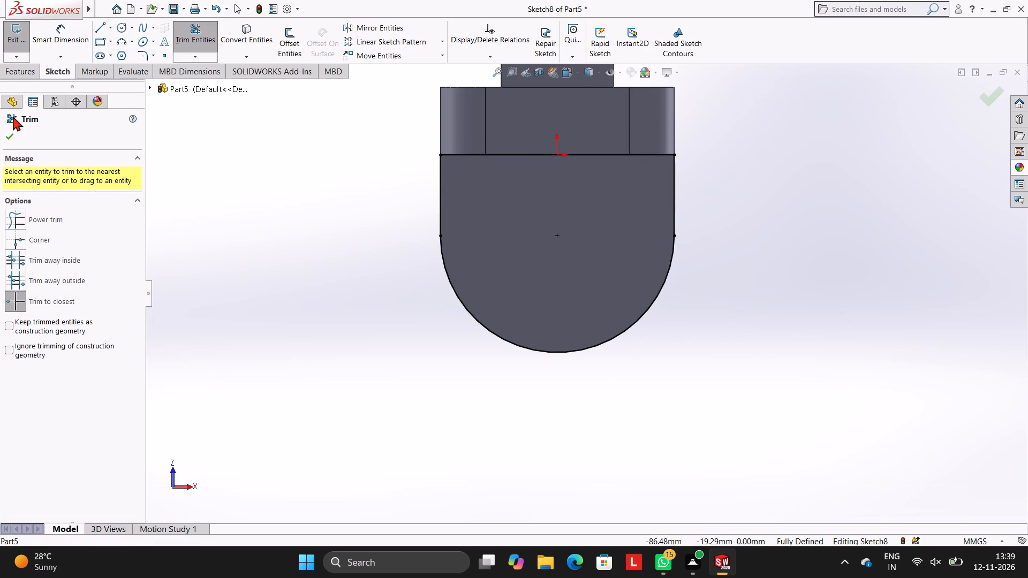
Cut-extrude the second round-ended profile to a blind depth of 16 mm into the boss.
left_click(16, 69)
left_click(175, 42)
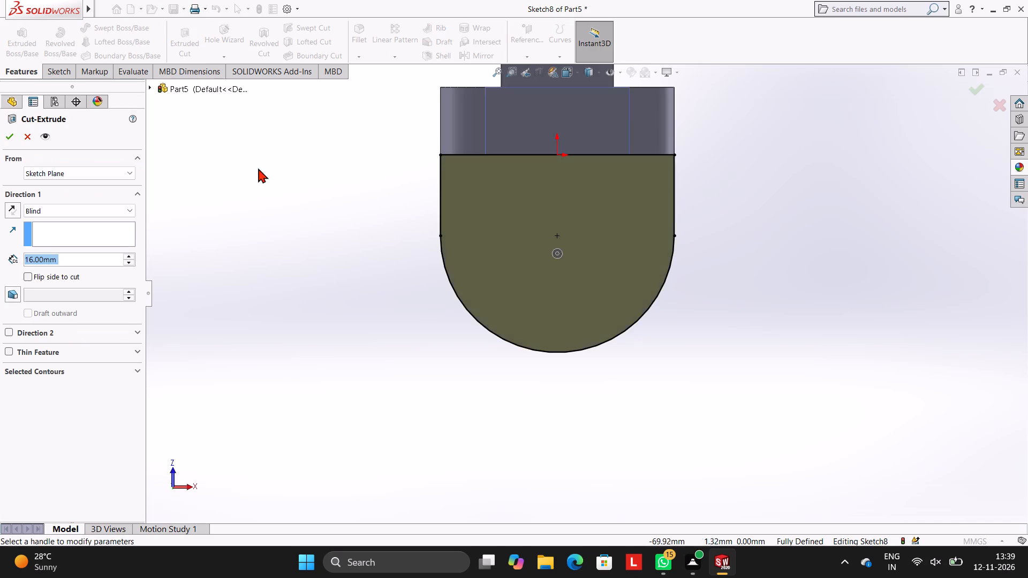
middle_click_drag(300, 230, 382, 238)
left_click(13, 139)
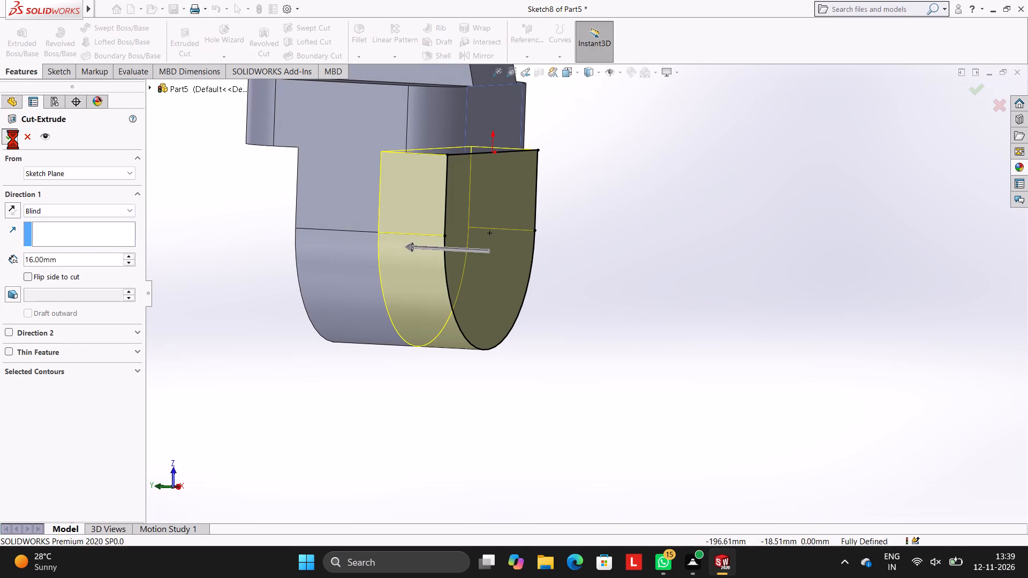
left_click(190, 210)
Examine the part from several sides, checking the thinned round-ended boss, the block and the lug.
scroll(269, 244, "up", 3)
middle_click_drag(491, 265, 576, 213)
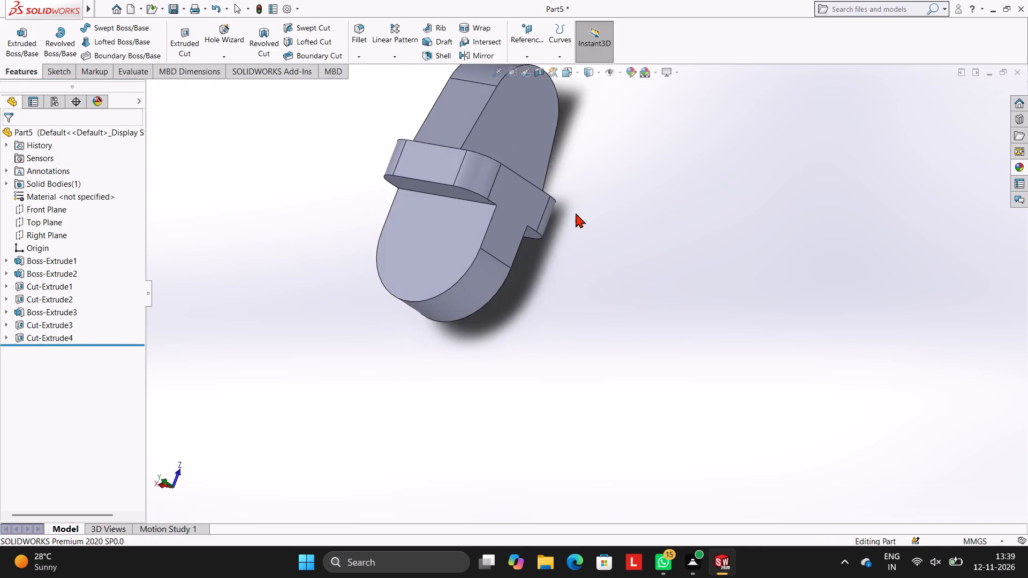
middle_click_drag(576, 213, 578, 215)
middle_click_drag(663, 245, 594, 284)
middle_click_drag(616, 200, 810, 104)
middle_click_drag(677, 330, 496, 252)
scroll(540, 313, "up", 1)
middle_click_drag(556, 249, 574, 236)
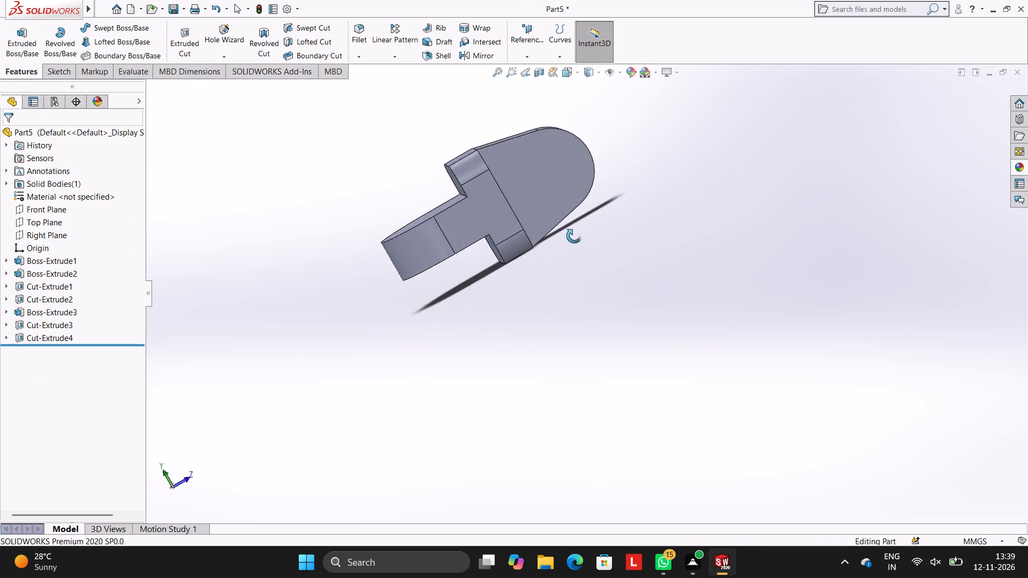
middle_click_drag(574, 236, 615, 194)
scroll(459, 259, "up", 3)
scroll(450, 260, "down", 4)
middle_click_drag(663, 242, 604, 252)
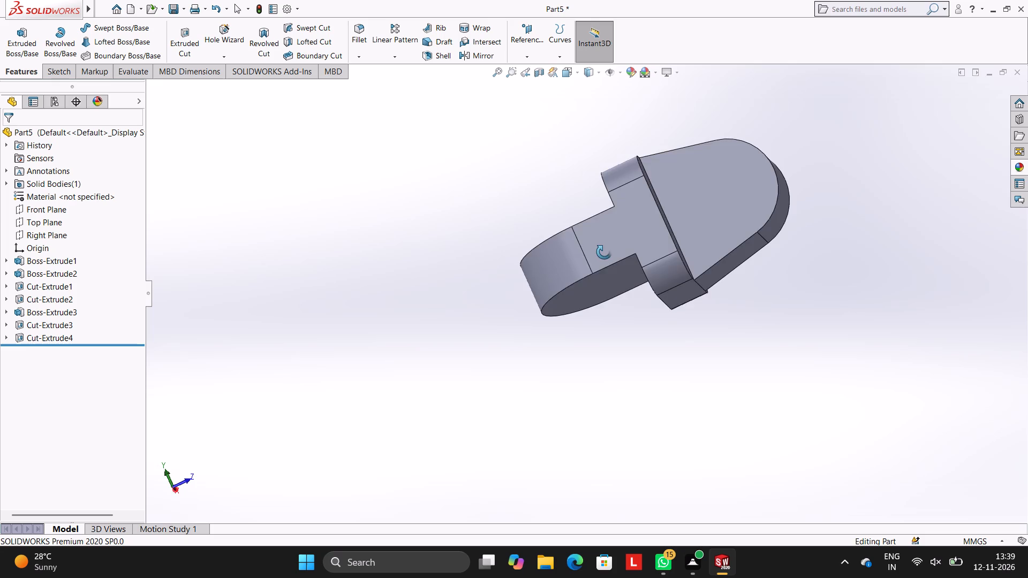
middle_click_drag(604, 252, 607, 305)
scroll(641, 211, "down", 2)
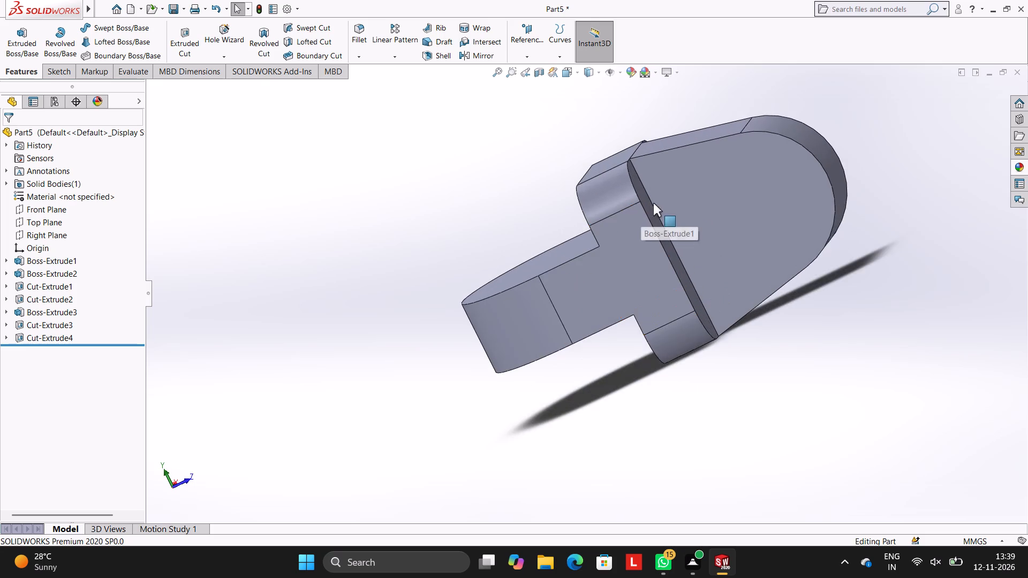
middle_click_drag(654, 203, 667, 203)
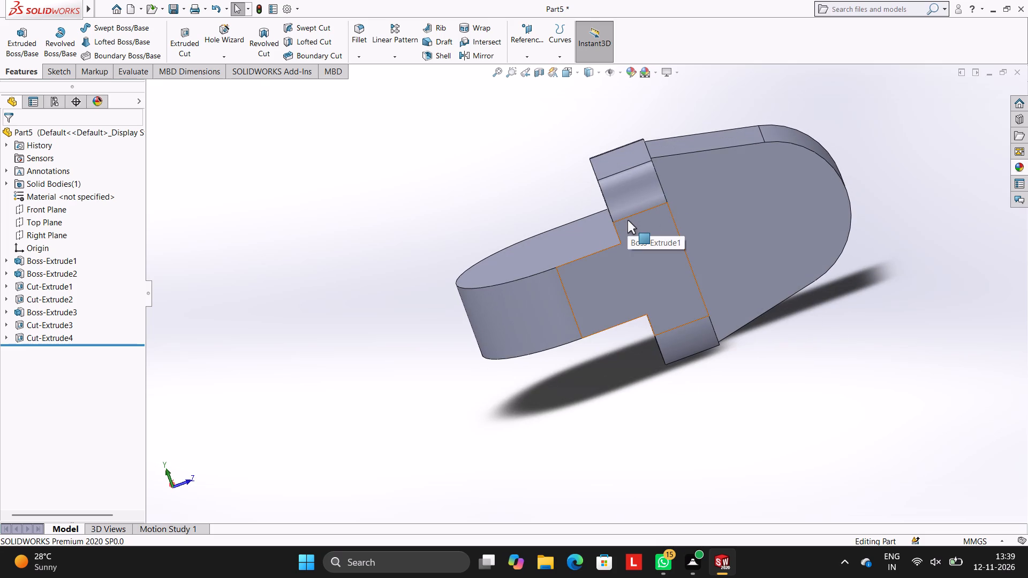
Start a new sketch on the flat cut face of the round-ended boss, viewed face-on.
middle_click_drag(698, 178, 753, 359)
left_click(564, 292)
left_click(618, 261)
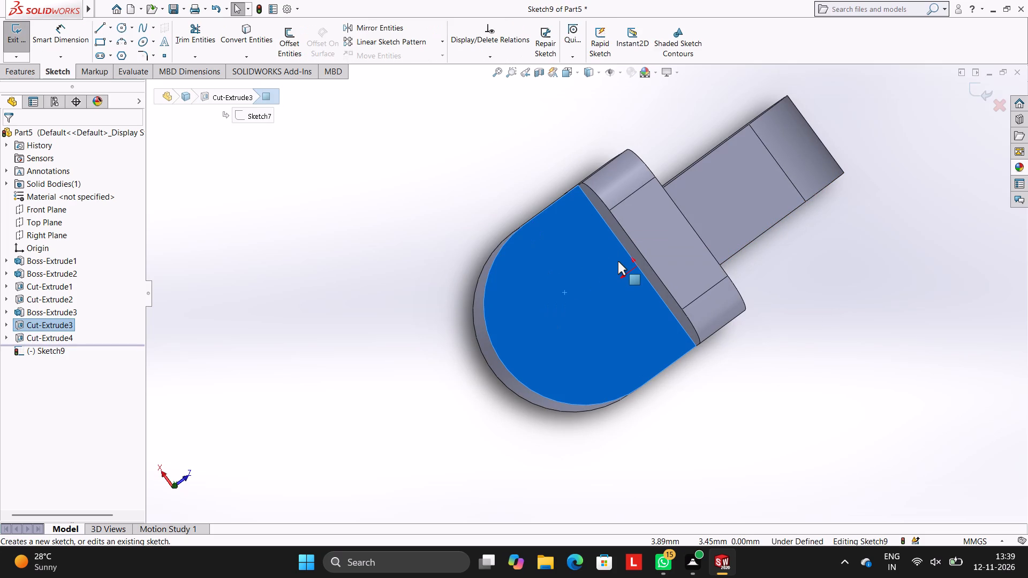
key("ctrl+8")
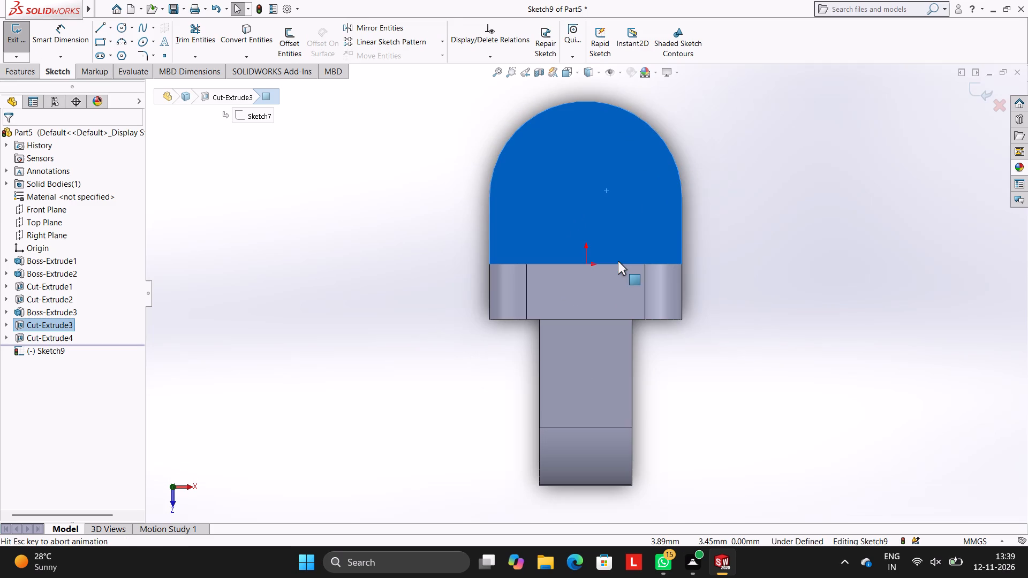
scroll(562, 156, "up", 2)
scroll(568, 161, "down", 2)
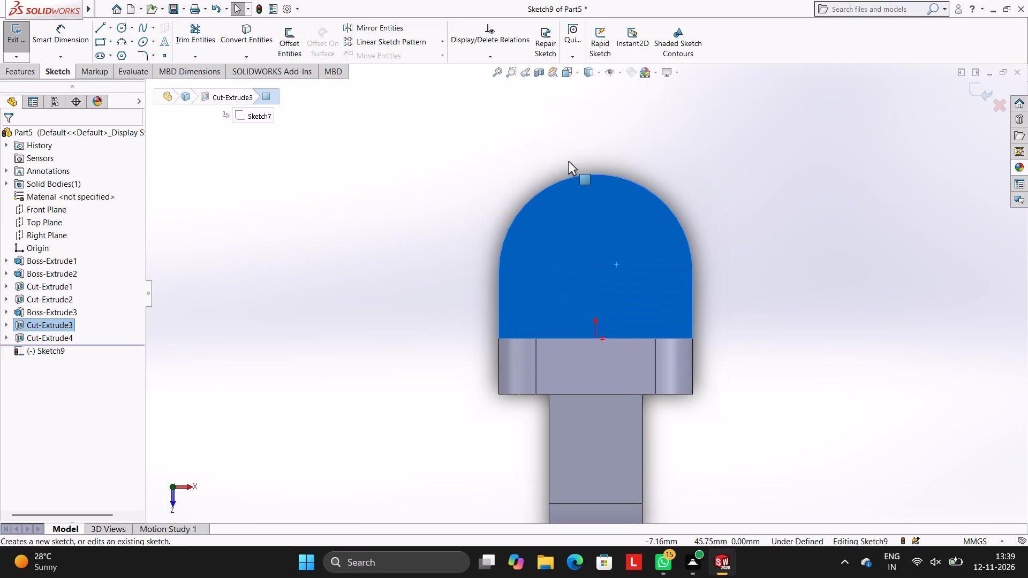
Draw a vertical 44 mm centre line from the origin to the top of the boss's rounded edge.
left_click(100, 31)
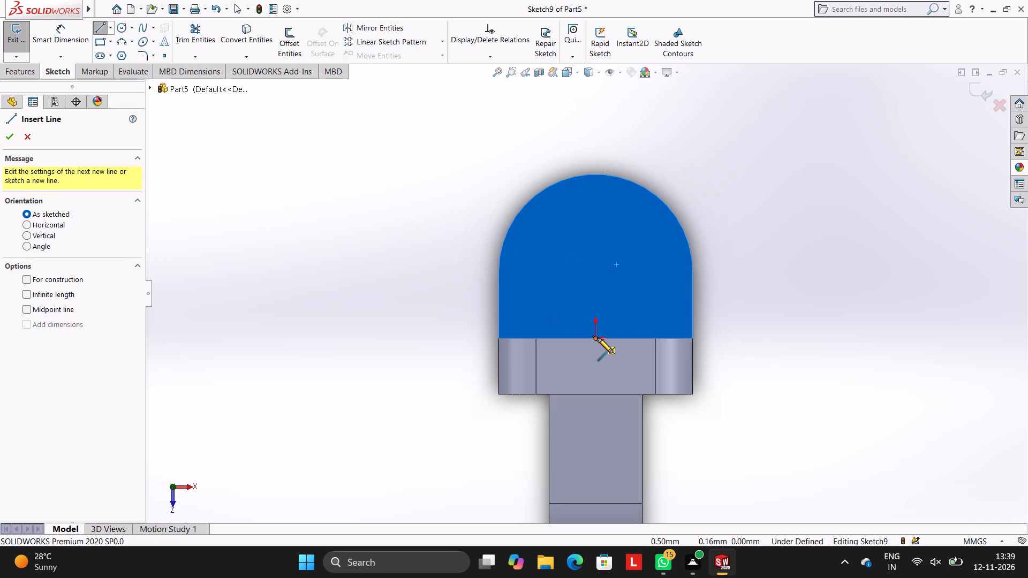
left_click(596, 339)
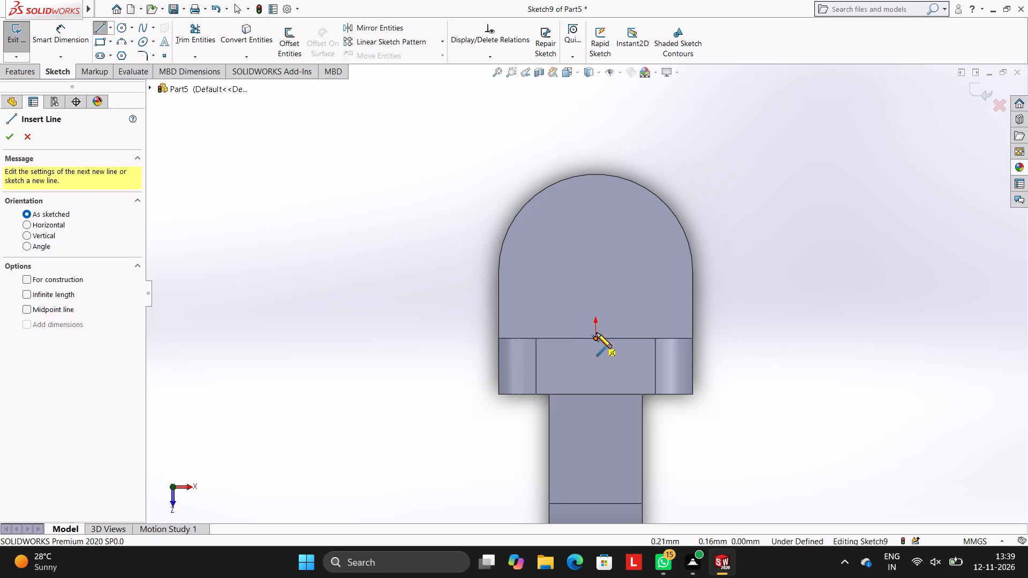
left_click(595, 174)
key("Escape")
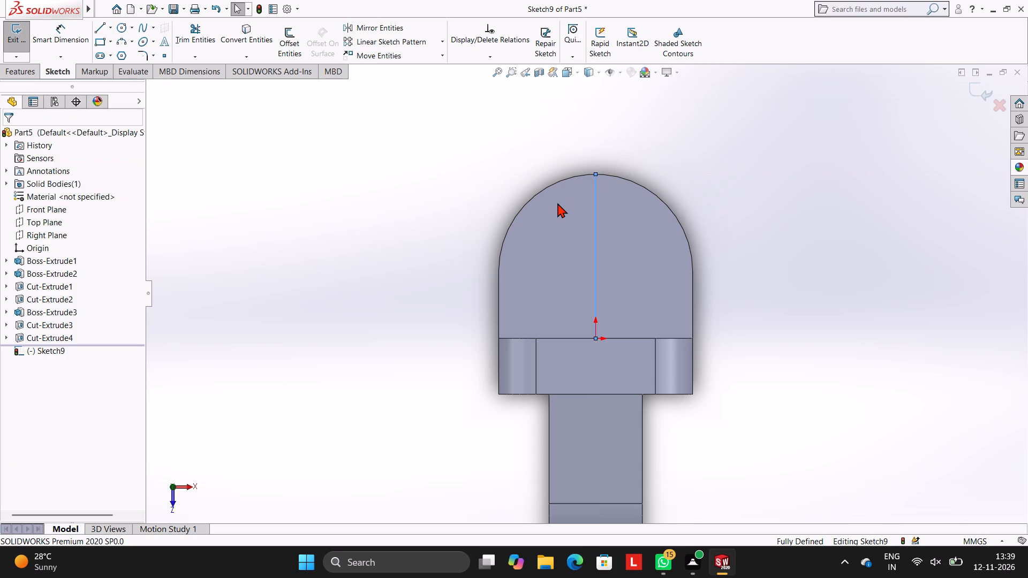
key("Escape")
key("Escape")
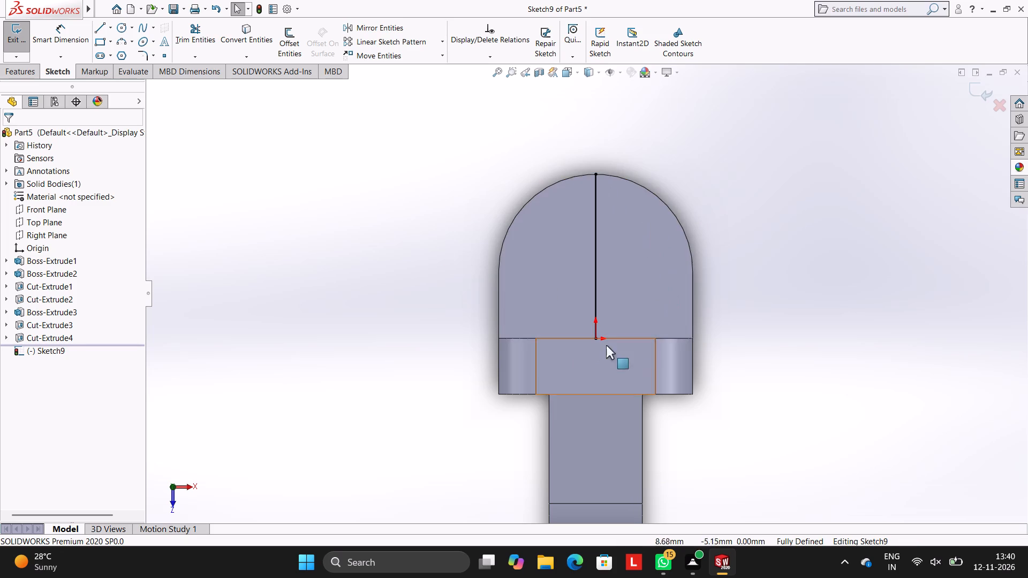
Start another line in the boss face sketch.
scroll(613, 303, "up", 2)
scroll(613, 303, "down", 3)
scroll(596, 222, "up", 3)
scroll(596, 222, "down", 2)
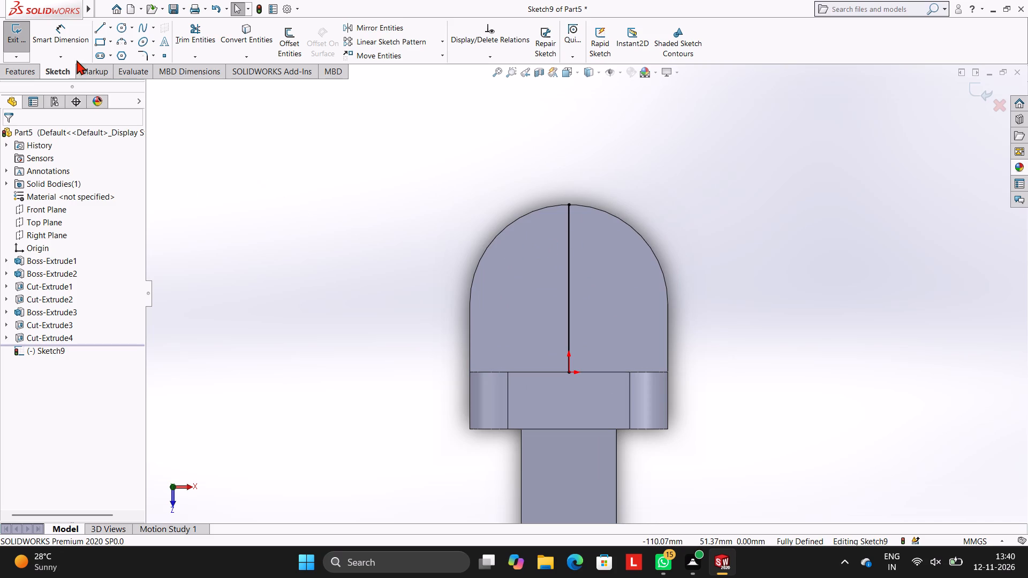
left_click(101, 25)
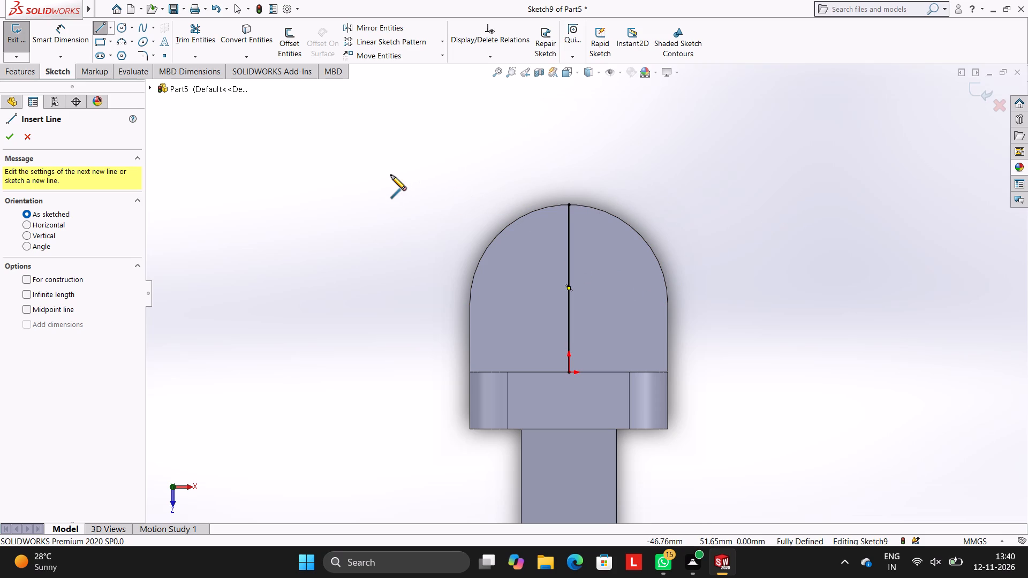
scroll(600, 217, "up", 1)
scroll(600, 217, "down", 1)
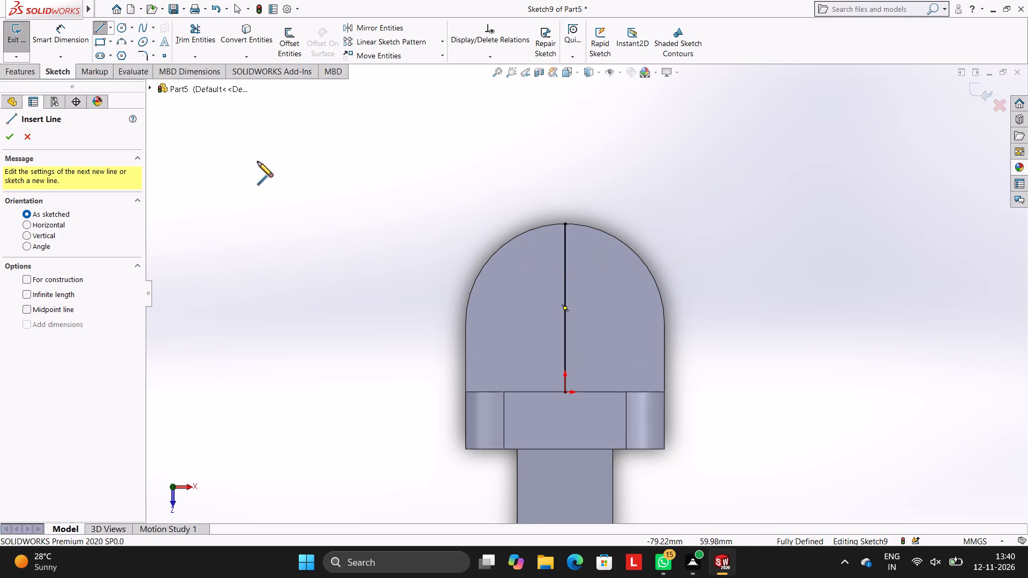
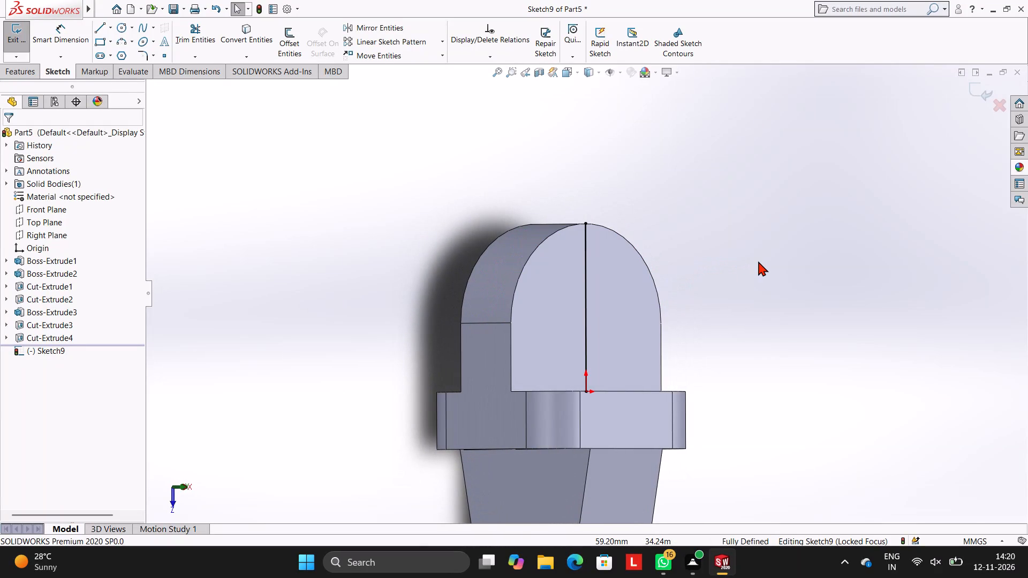
Draw a circle of 21 mm radius on the boss face, centred on the centre of its rounded edge.
key("ctrl+8")
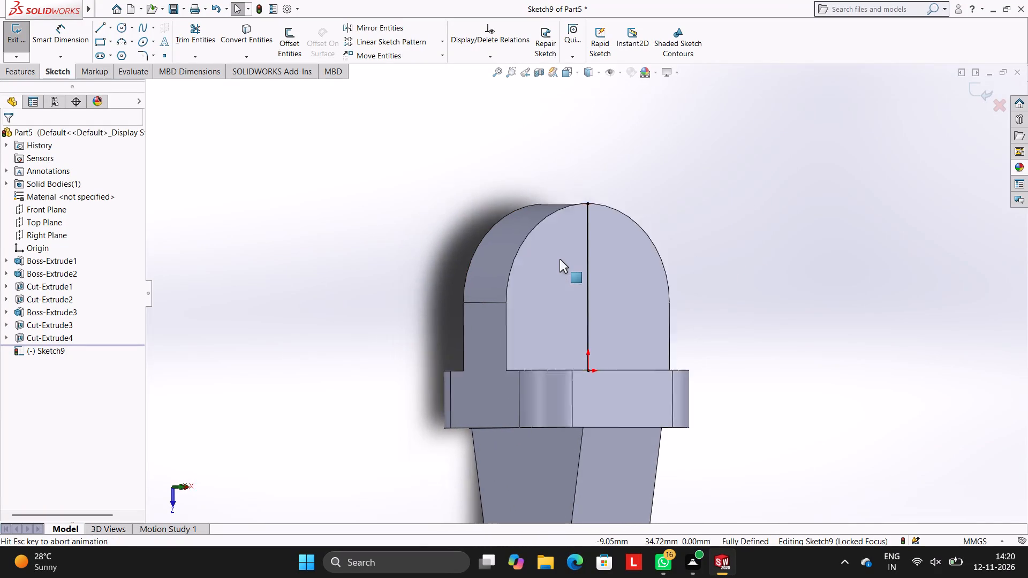
scroll(619, 190, "up", 3)
scroll(617, 188, "down", 4)
scroll(591, 202, "up", 1)
scroll(591, 202, "down", 1)
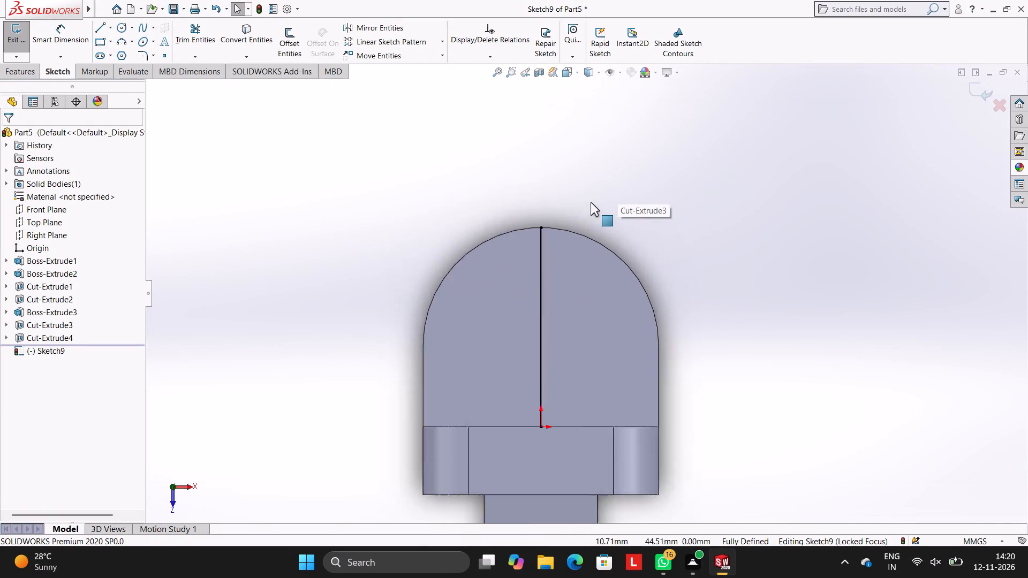
scroll(591, 202, "down", 1)
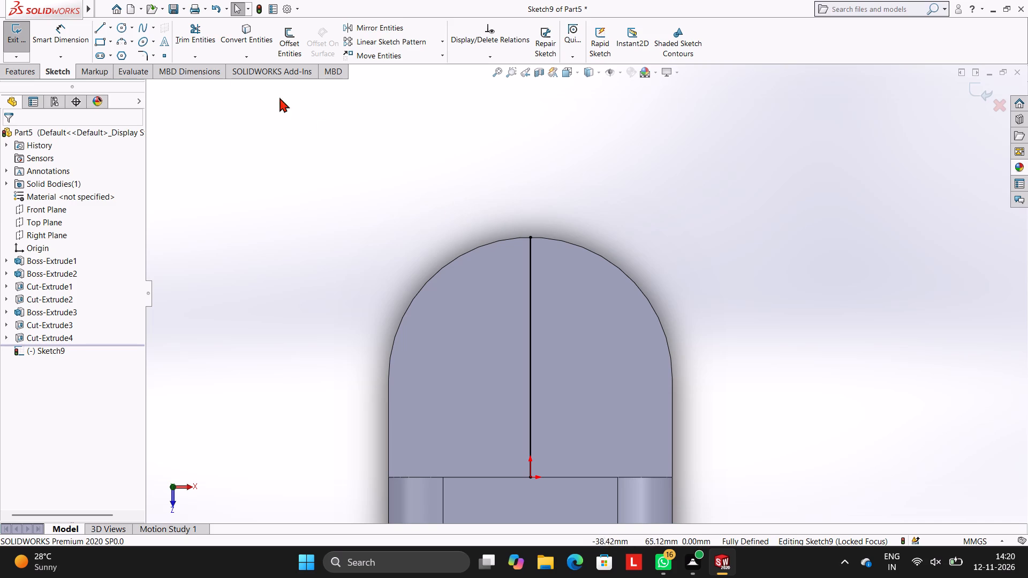
left_click(122, 28)
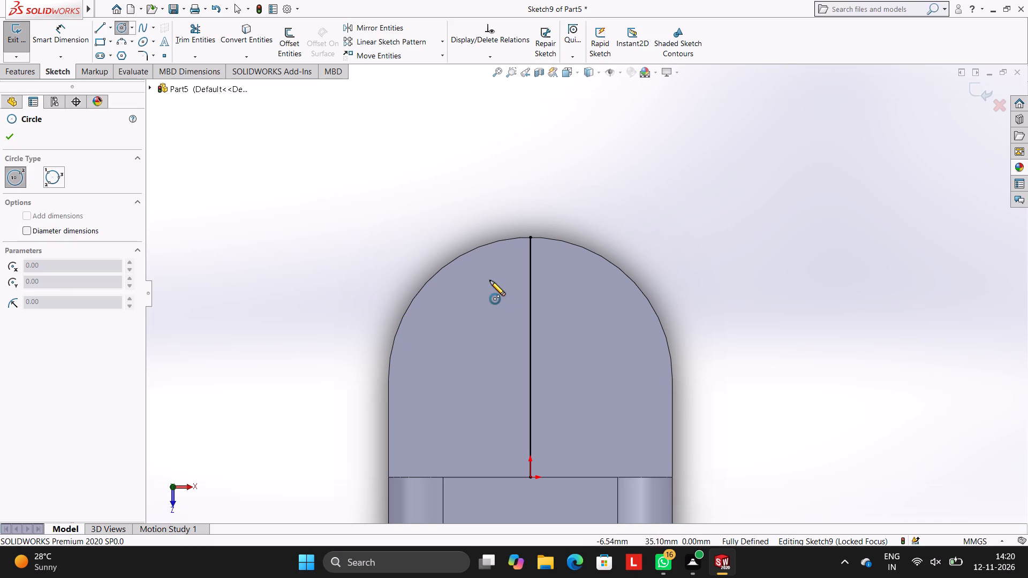
left_click(530, 379)
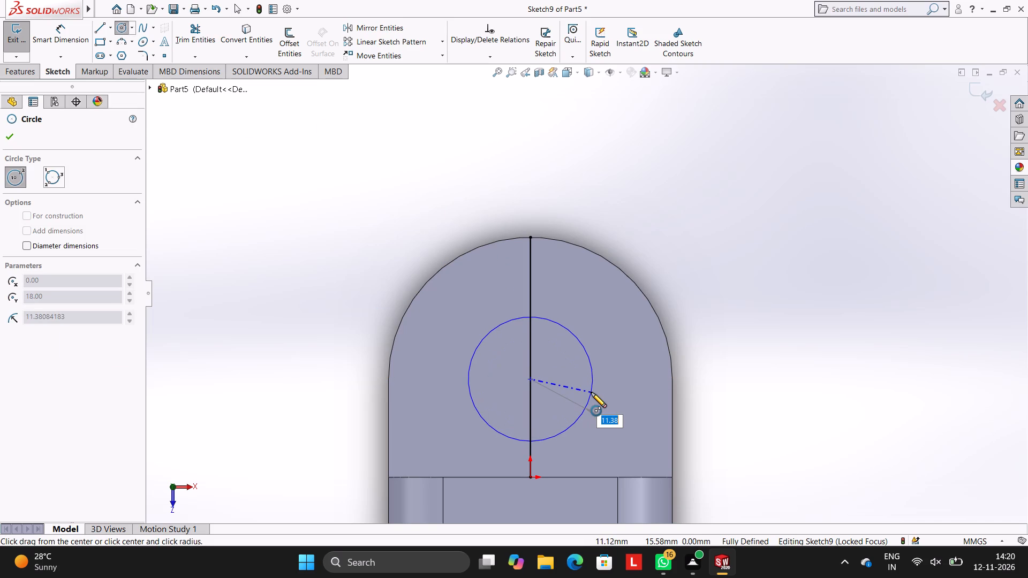
type("21")
key("Return")
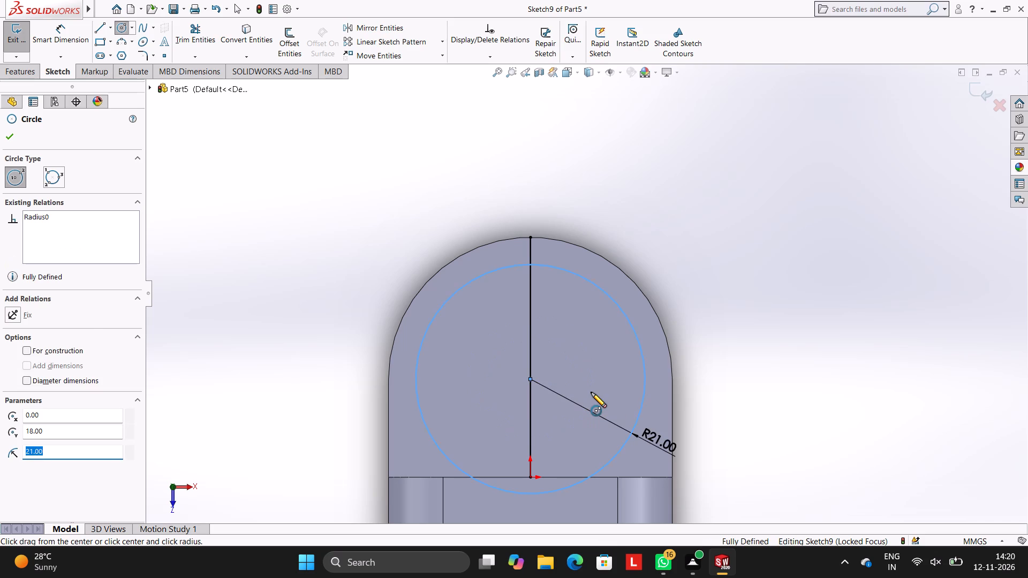
key("Escape")
key("Escape")
key("Escape")
key("Escape")
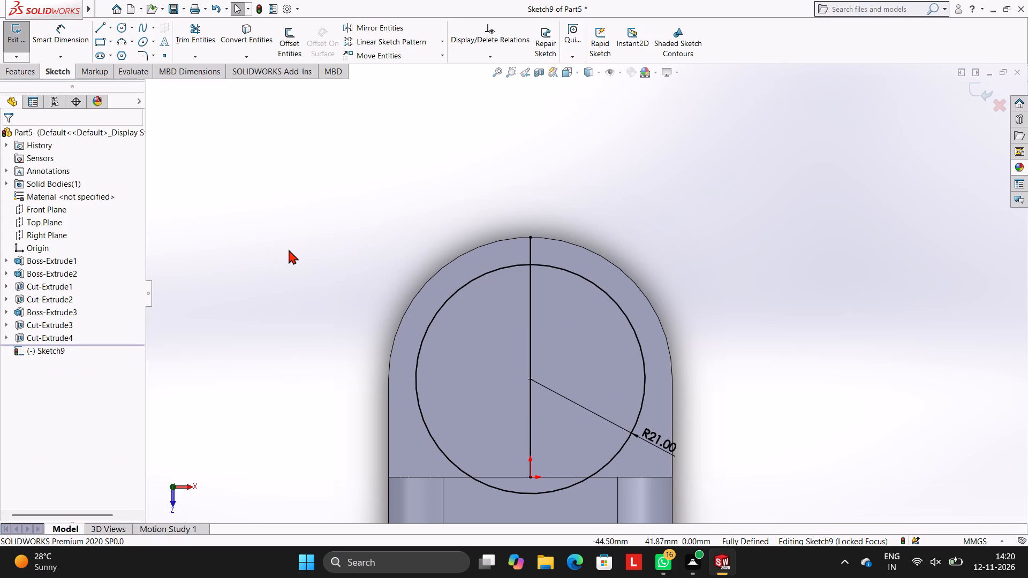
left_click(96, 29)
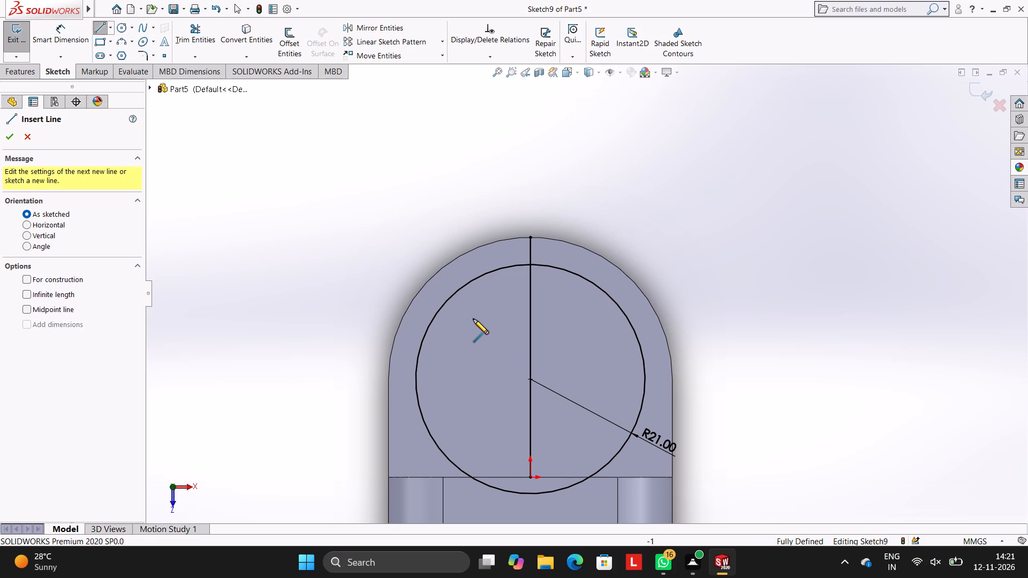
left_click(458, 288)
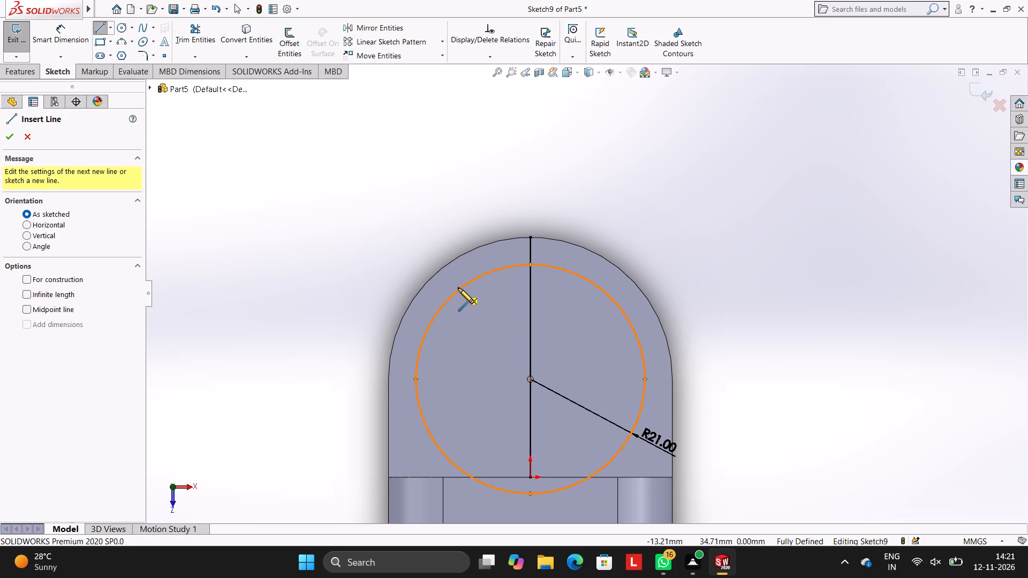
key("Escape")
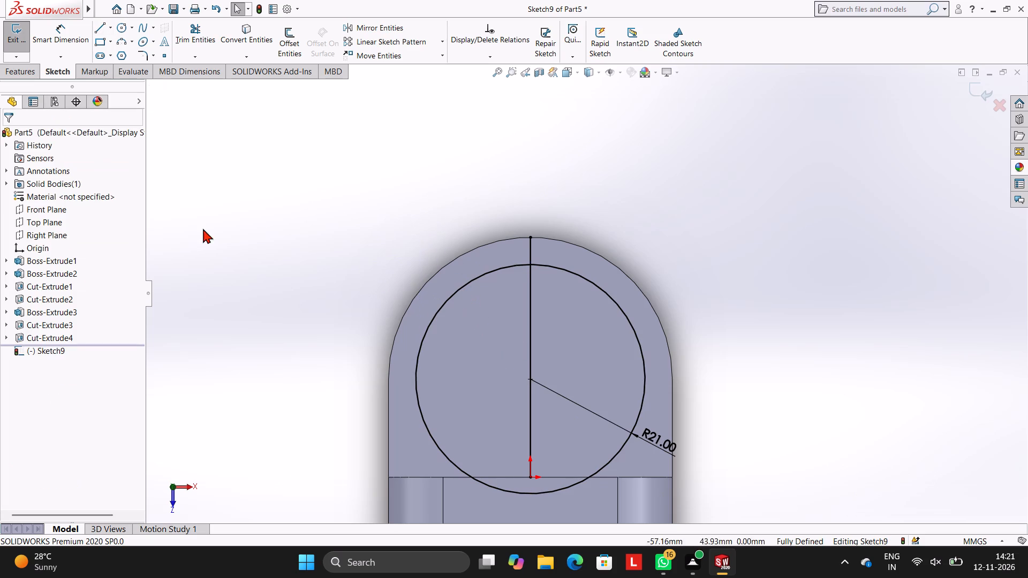
Draw two slanted lines from the circle's centre past the boss's rounded edge, left of the centre line, the inner one about 42 mm long.
left_click(103, 25)
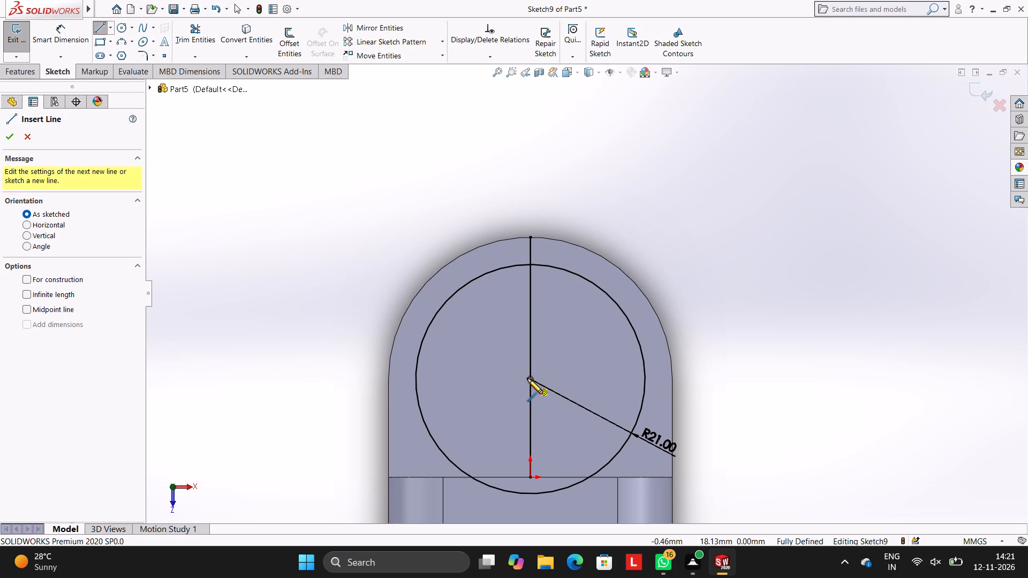
left_click(532, 378)
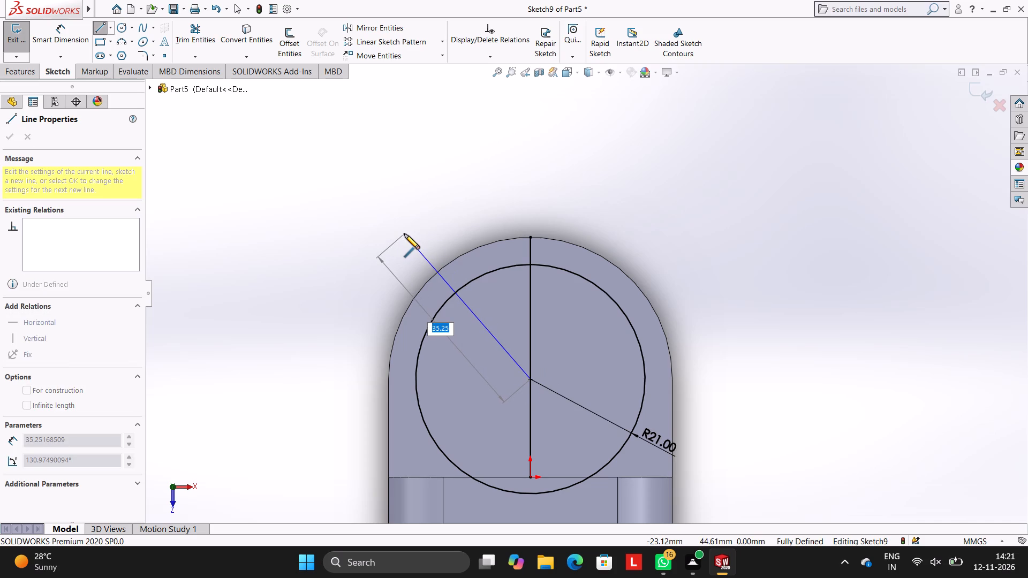
left_click(383, 194)
key("Escape")
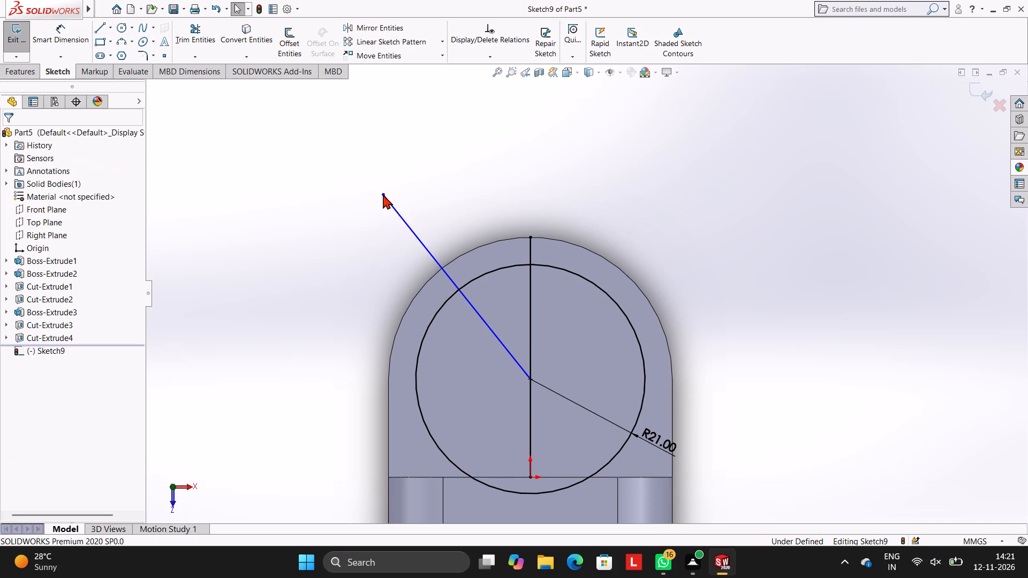
left_click(102, 24)
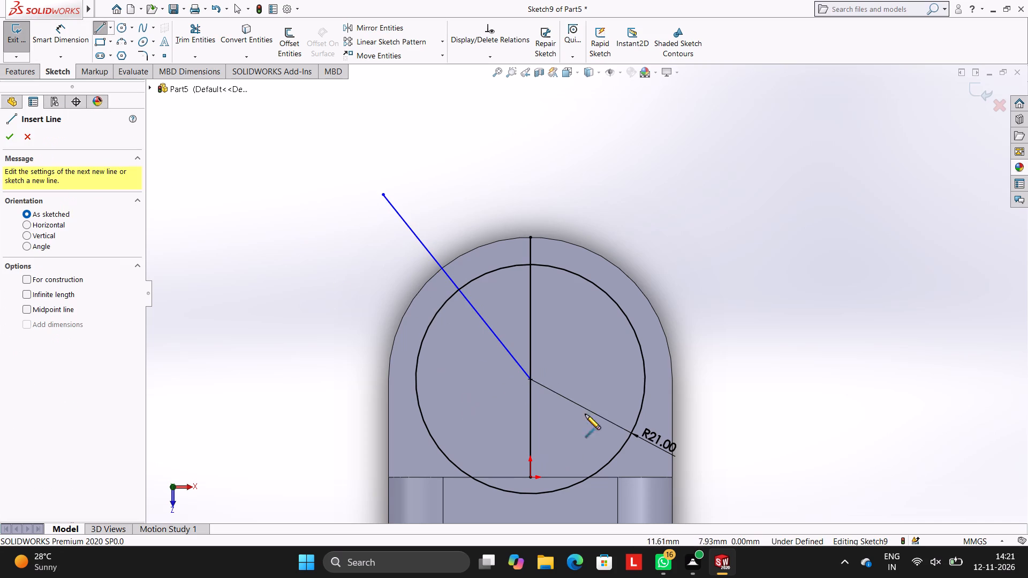
left_click(529, 379)
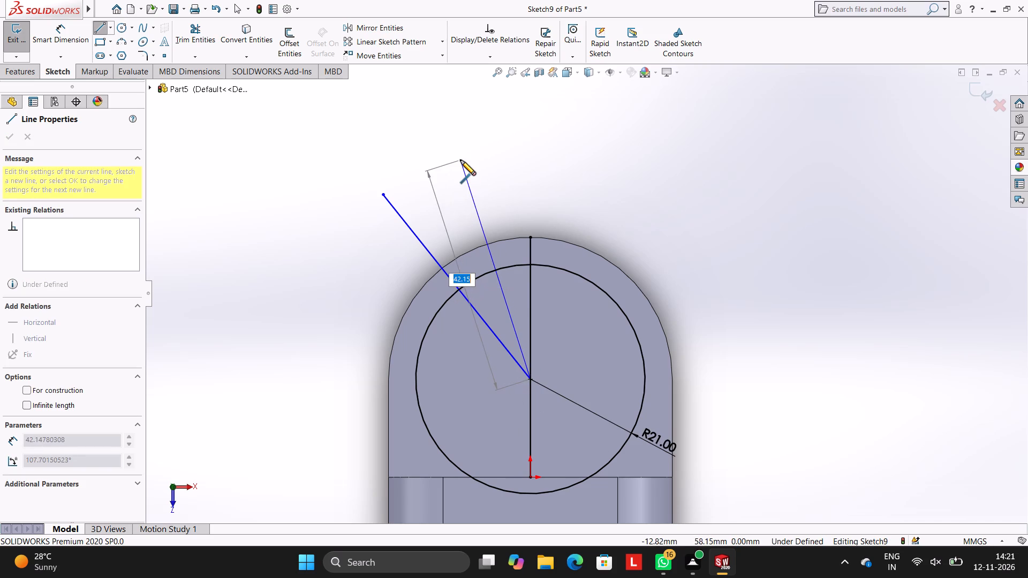
left_click(460, 160)
key("Escape")
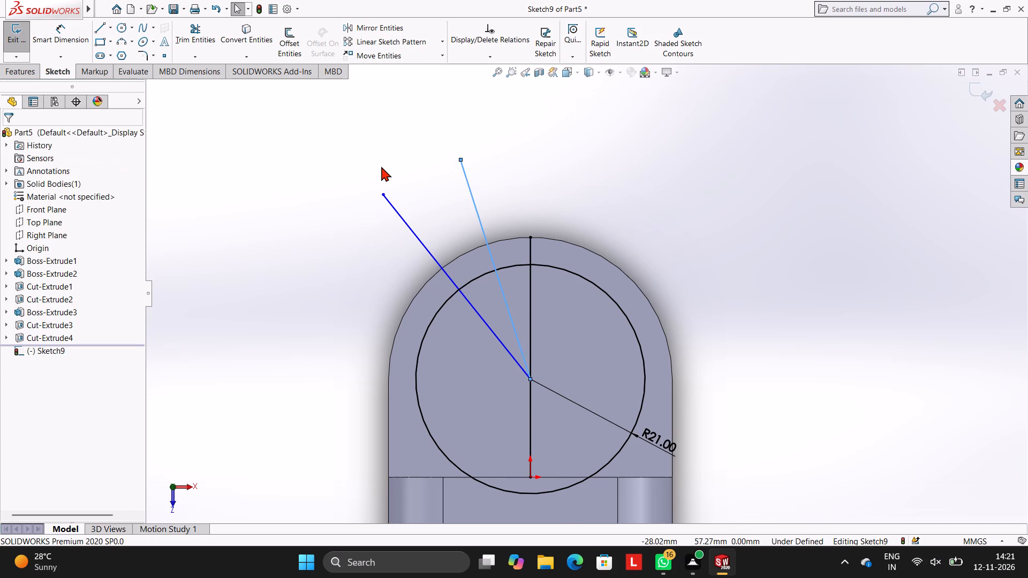
Draw two slanted lines from the circle's centre past the rounded edge, right of the centre line, about 38 mm and 41 mm long.
left_click(100, 24)
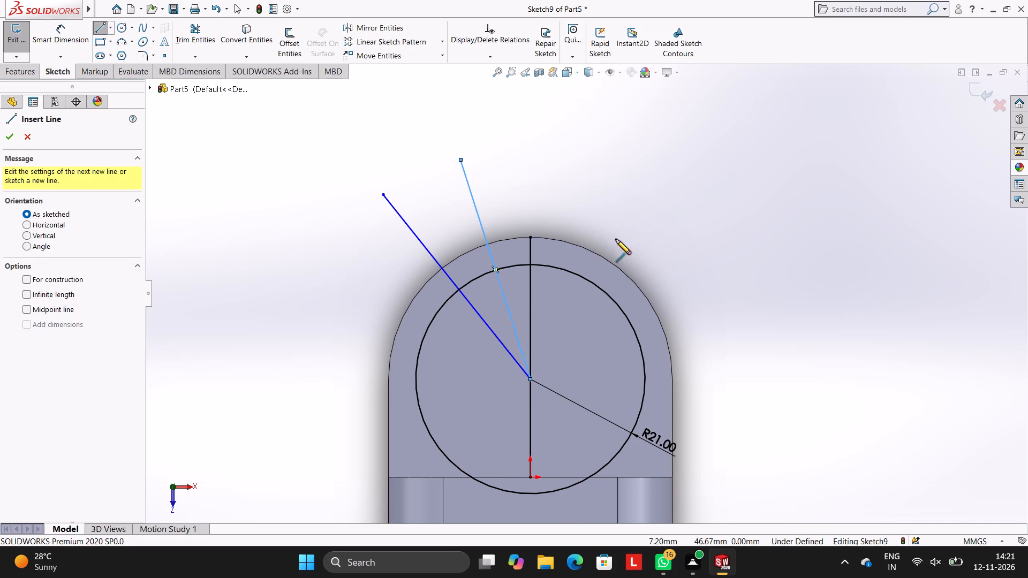
left_click(529, 377)
left_click(593, 180)
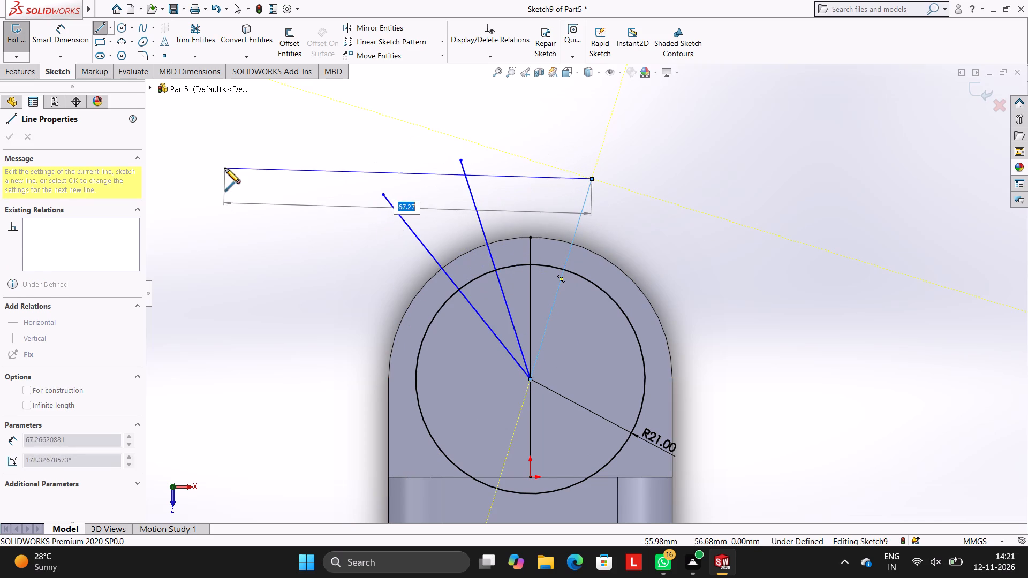
key("Escape")
left_click(103, 28)
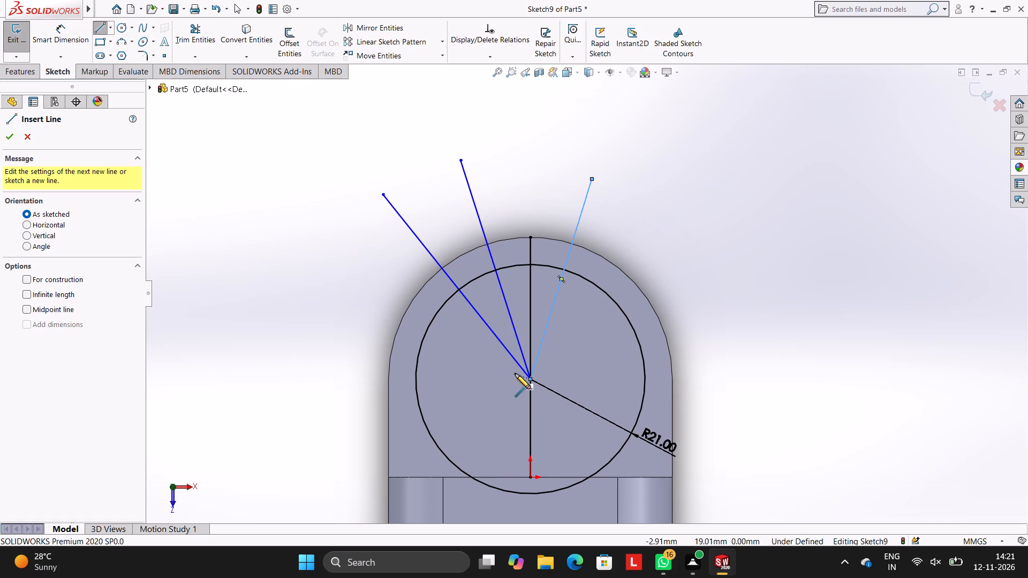
left_click(531, 379)
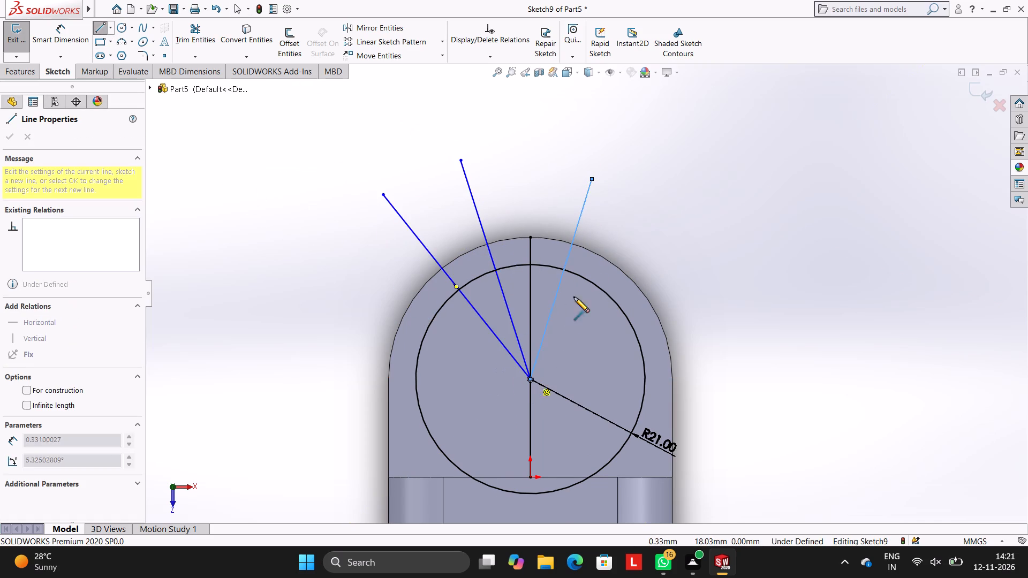
left_click(654, 196)
key("Escape")
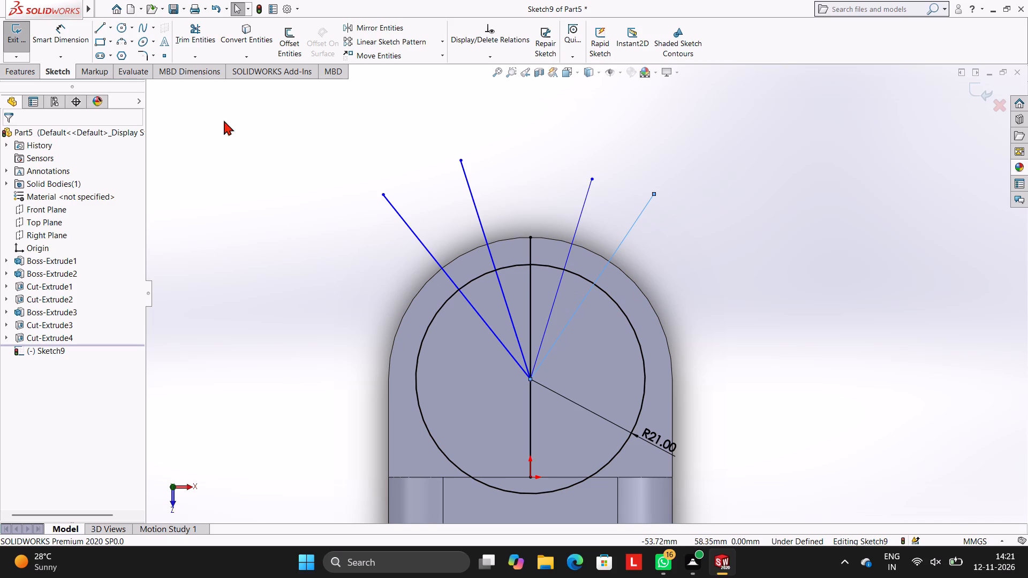
Dimension the angle between the vertical centre line and the inner left slanted line as 15°.
left_click(65, 33)
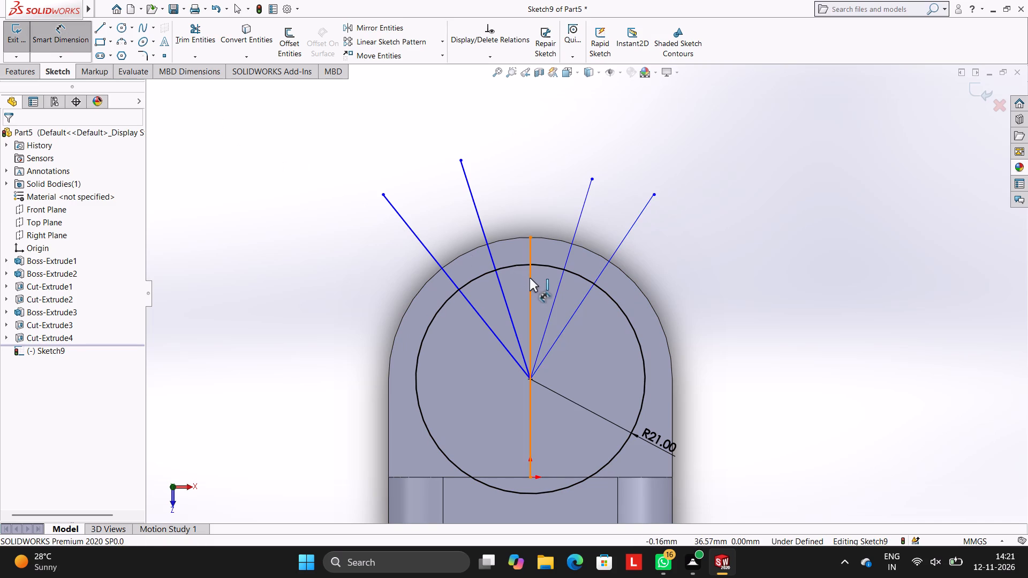
left_click(530, 278)
left_click(500, 275)
left_click(503, 164)
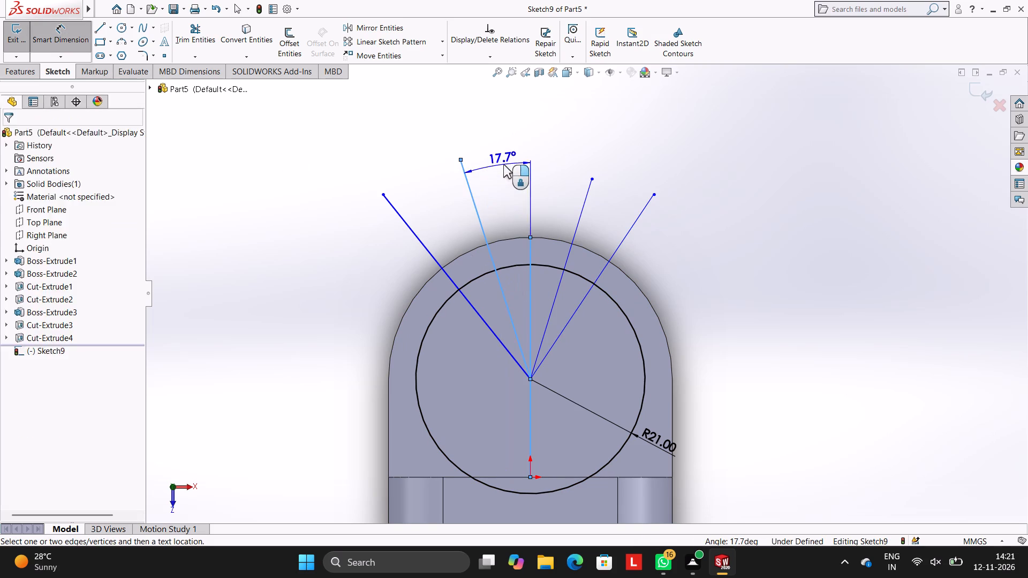
type("15")
key("Return")
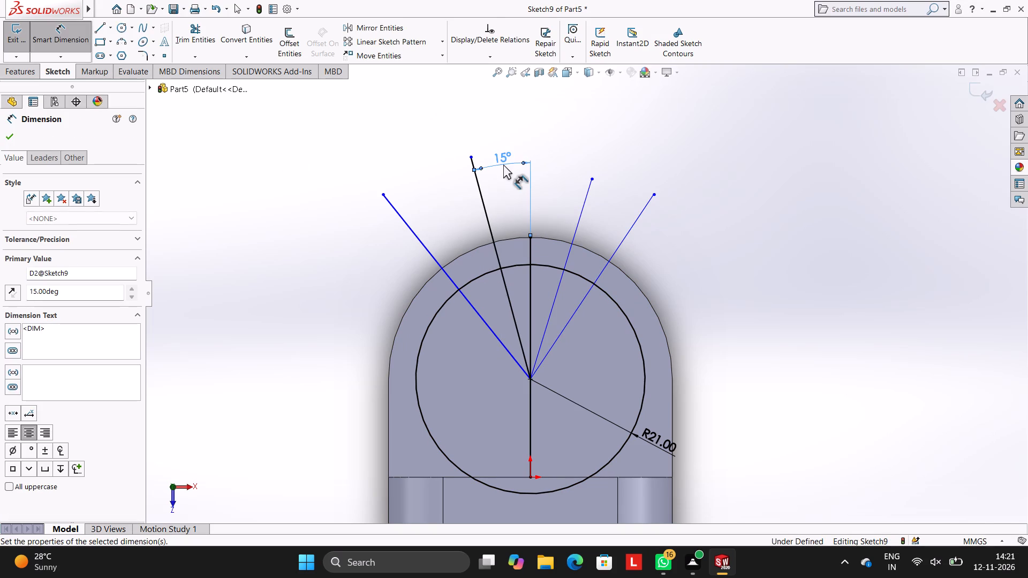
key("Escape")
key("Escape")
key("Escape")
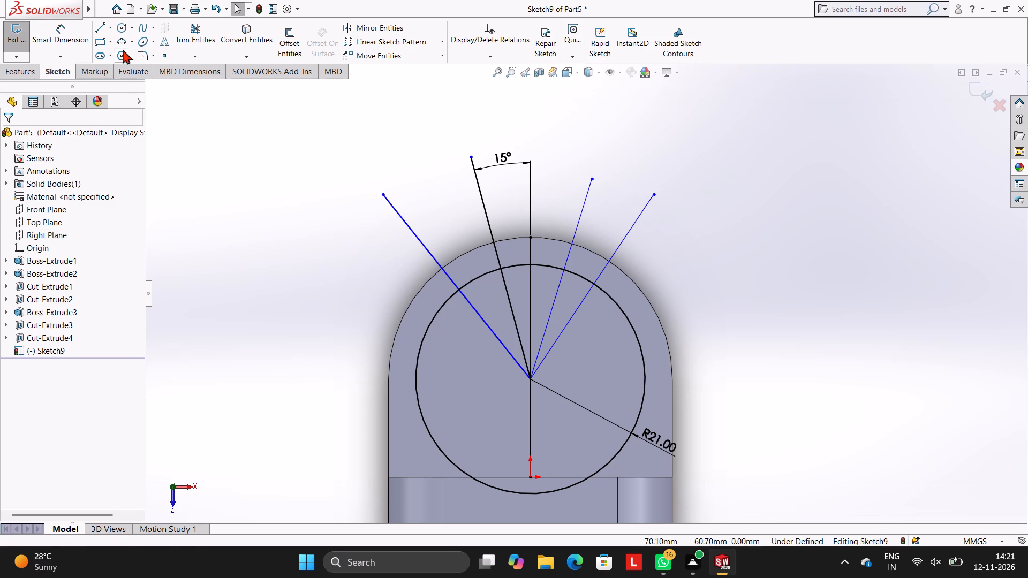
Dimension the angle between the two outer slanted lines as 75°.
left_click(64, 38)
left_click(434, 255)
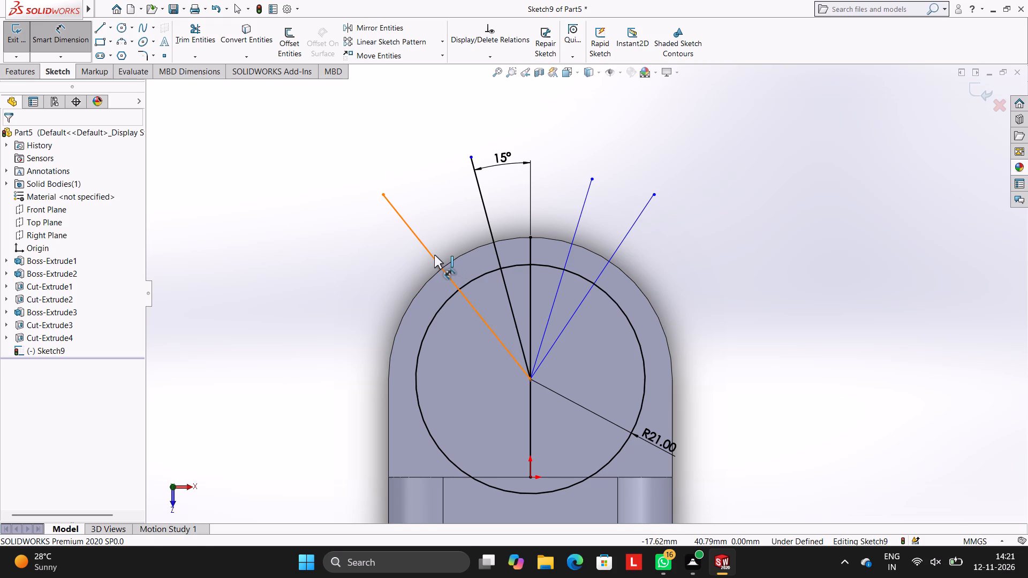
left_click(621, 243)
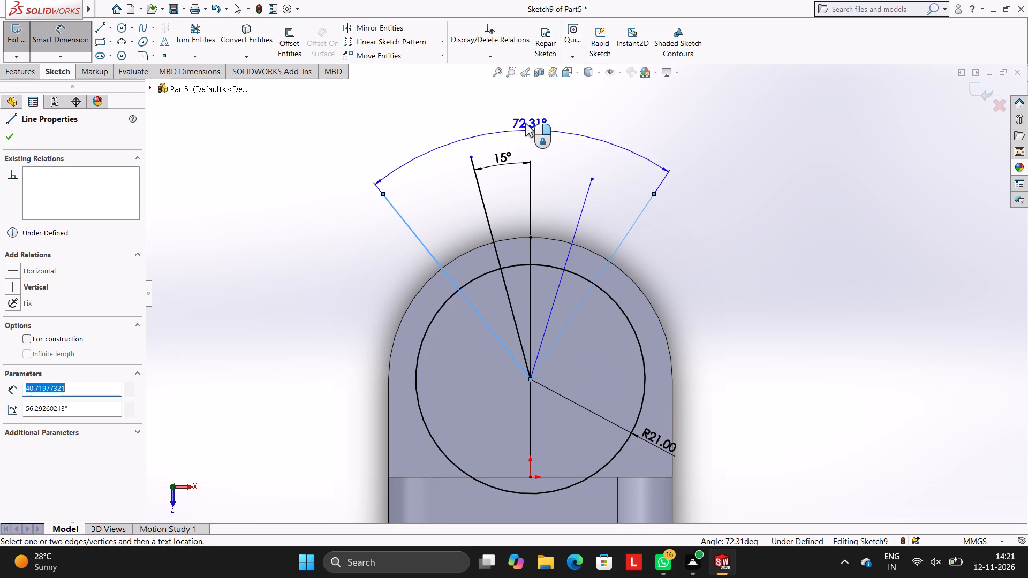
left_click(519, 113)
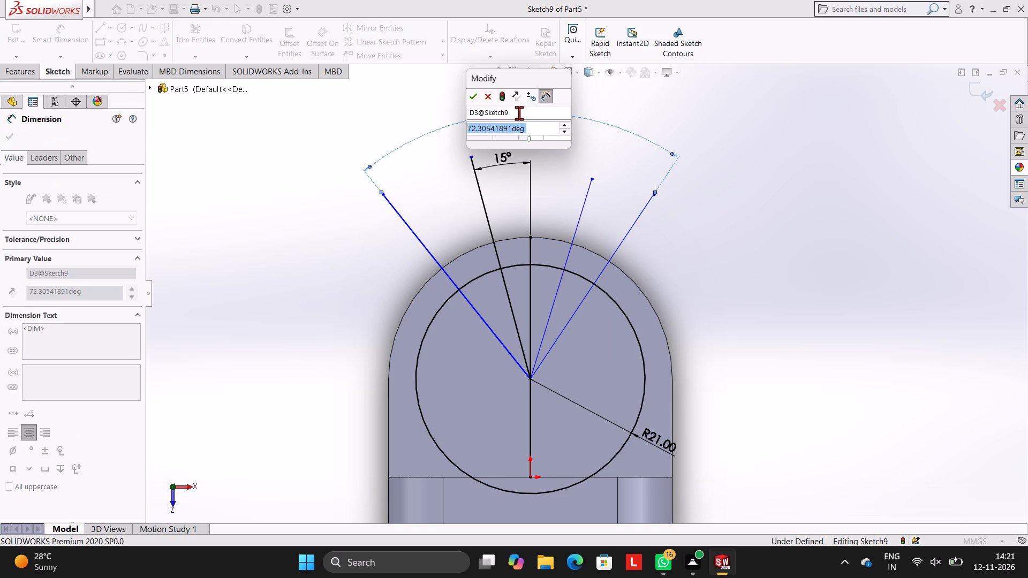
type("75")
key("Return")
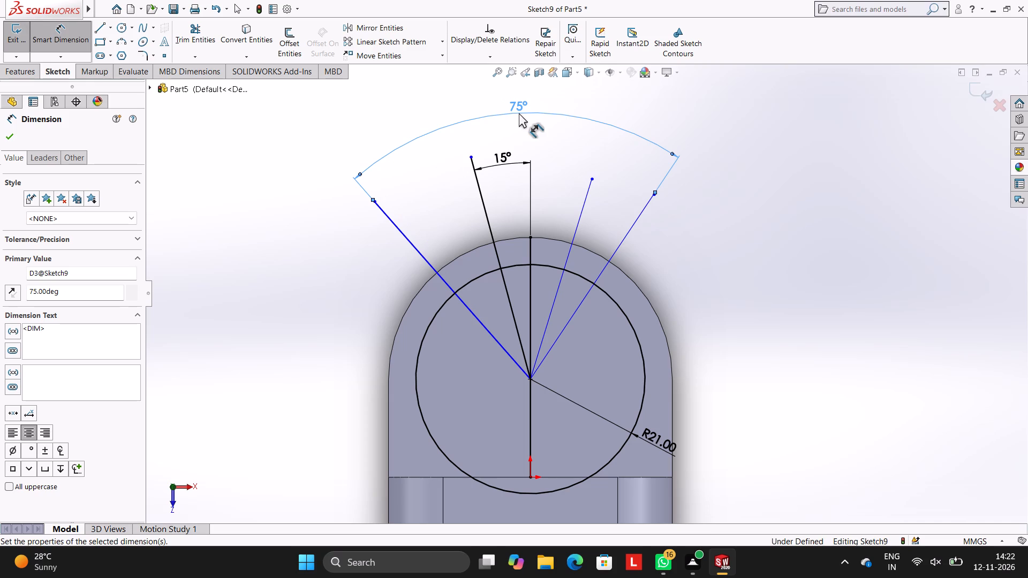
key("Escape")
key("Escape")
key("Escape")
key("Escape")
key("Escape")
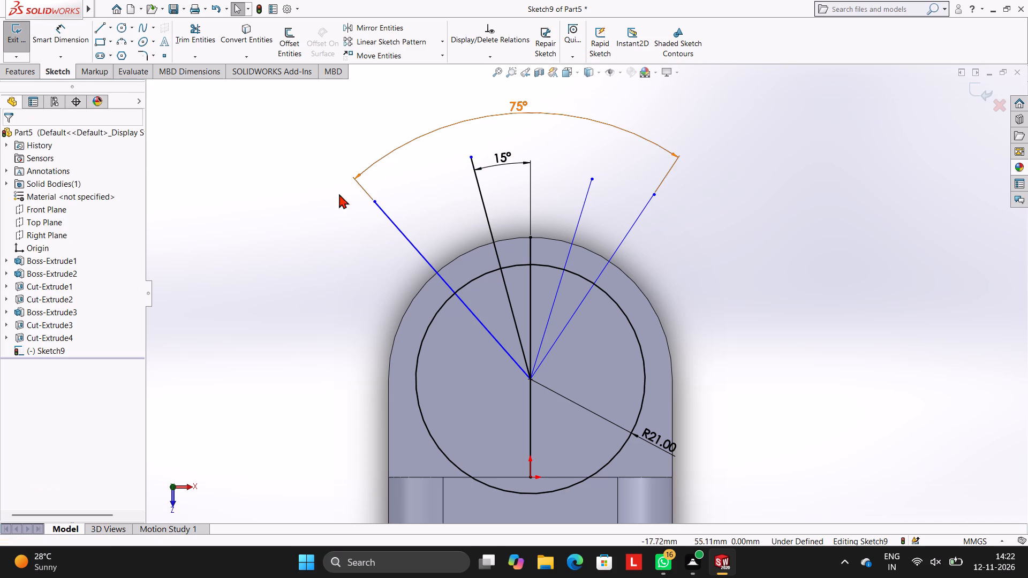
key("Escape")
key("Escape")
key("Escape")
key("Escape")
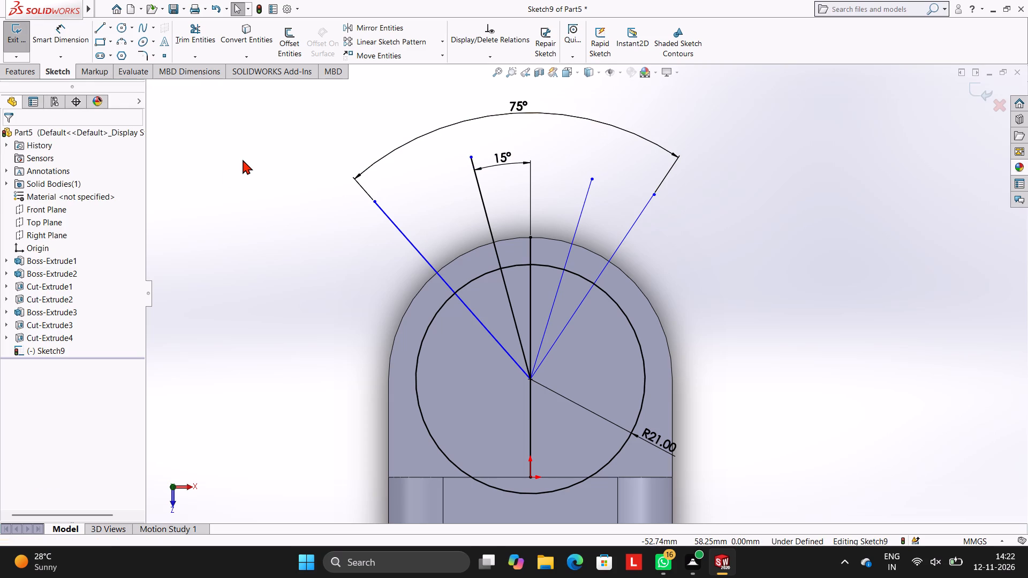
Dimension the angle between the vertical centre line and the inner right slanted line as 15°.
left_click(70, 42)
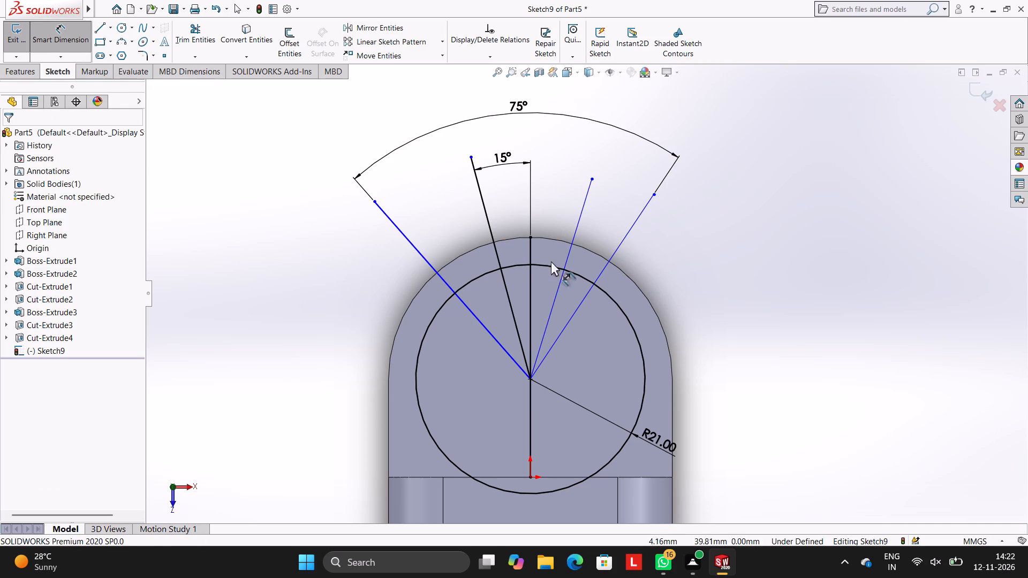
left_click(531, 282)
left_click(562, 275)
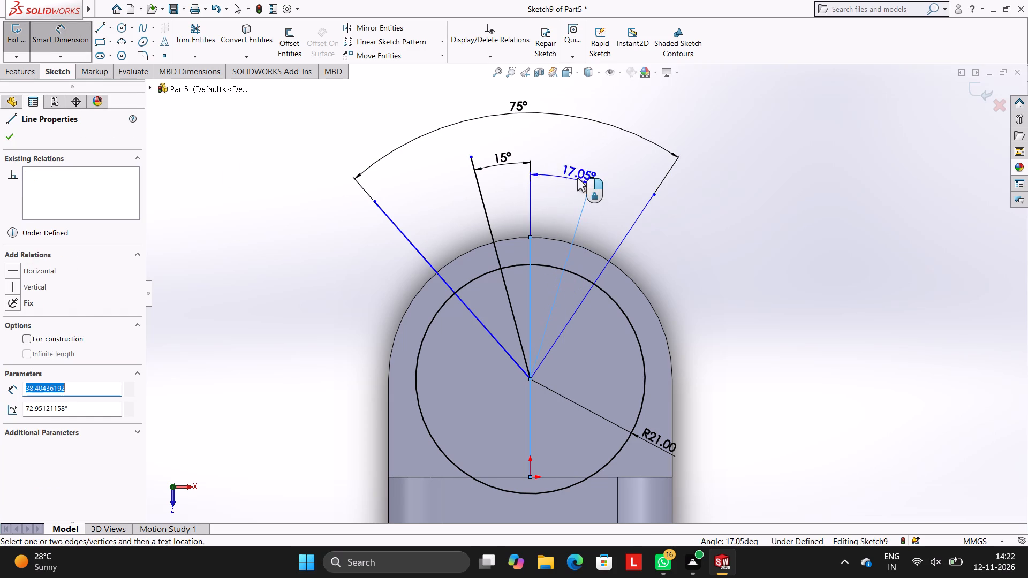
left_click(579, 148)
type("15")
key("Return")
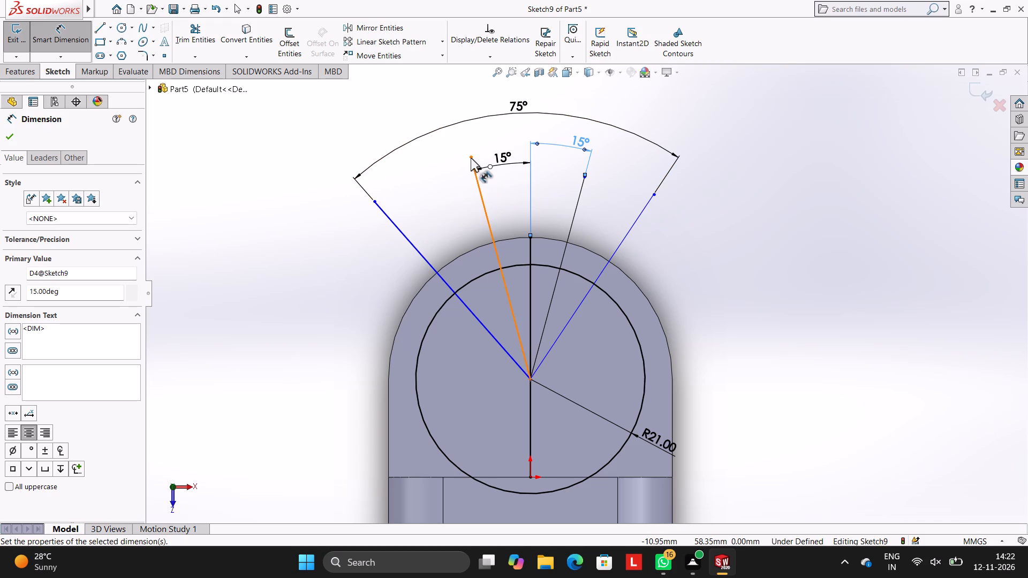
key("Escape")
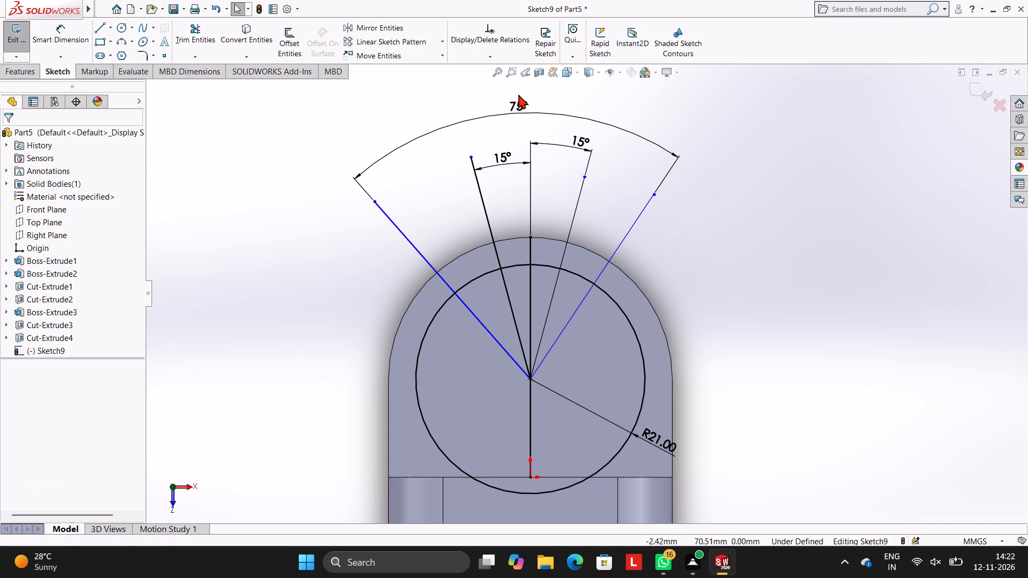
Delete the 75° angle dimension between the two outer slanted lines.
right_click(519, 98)
left_click(557, 246)
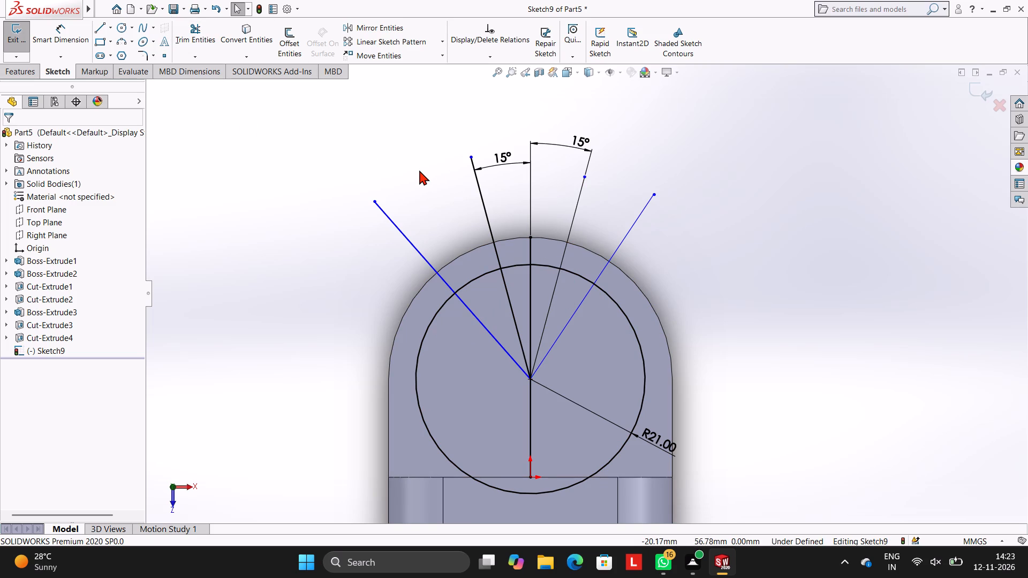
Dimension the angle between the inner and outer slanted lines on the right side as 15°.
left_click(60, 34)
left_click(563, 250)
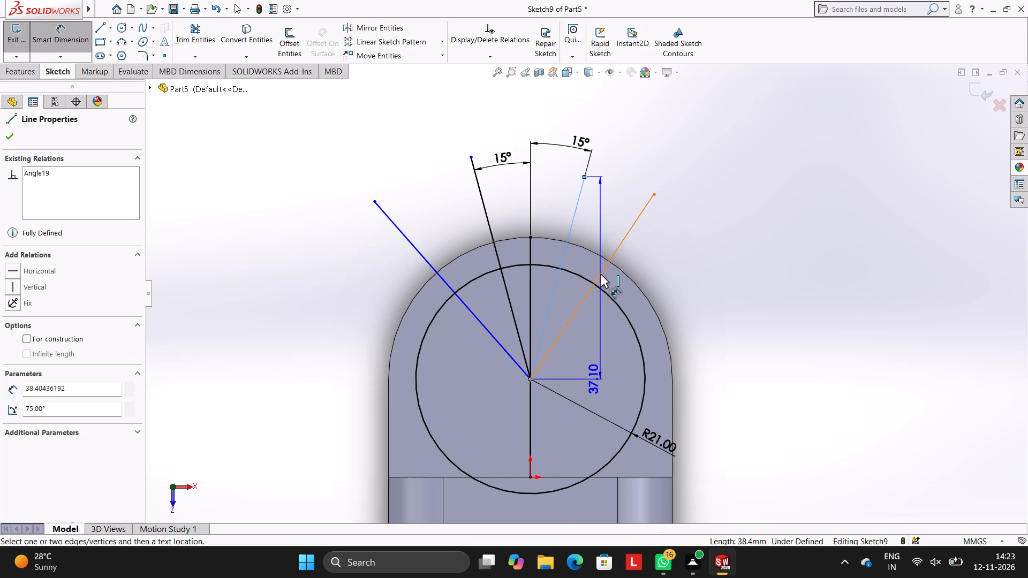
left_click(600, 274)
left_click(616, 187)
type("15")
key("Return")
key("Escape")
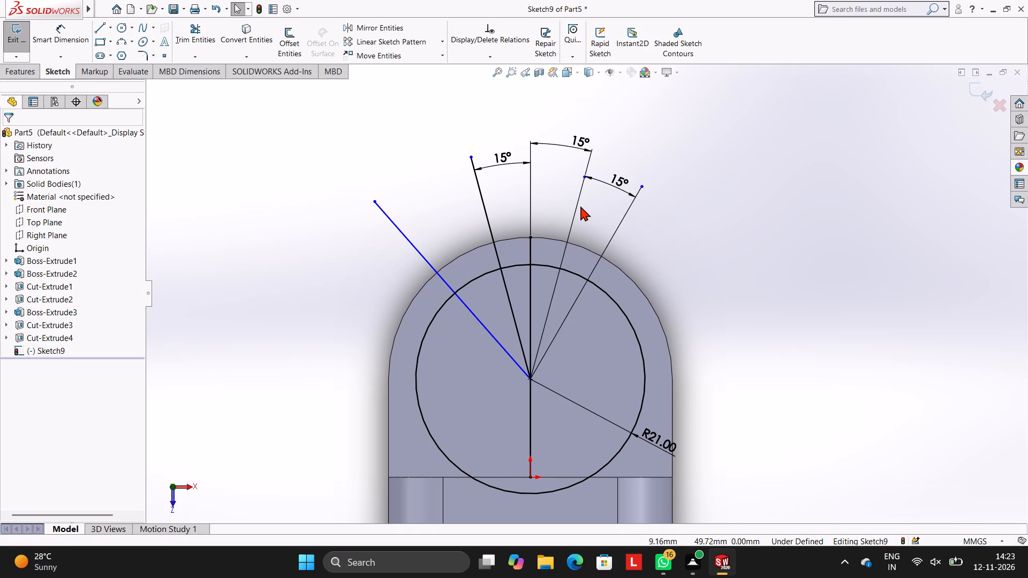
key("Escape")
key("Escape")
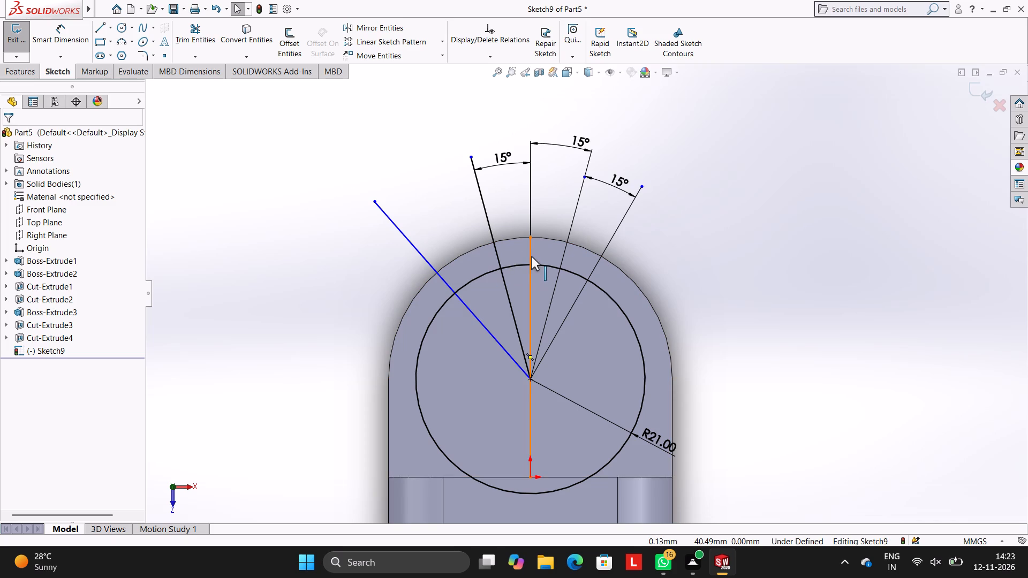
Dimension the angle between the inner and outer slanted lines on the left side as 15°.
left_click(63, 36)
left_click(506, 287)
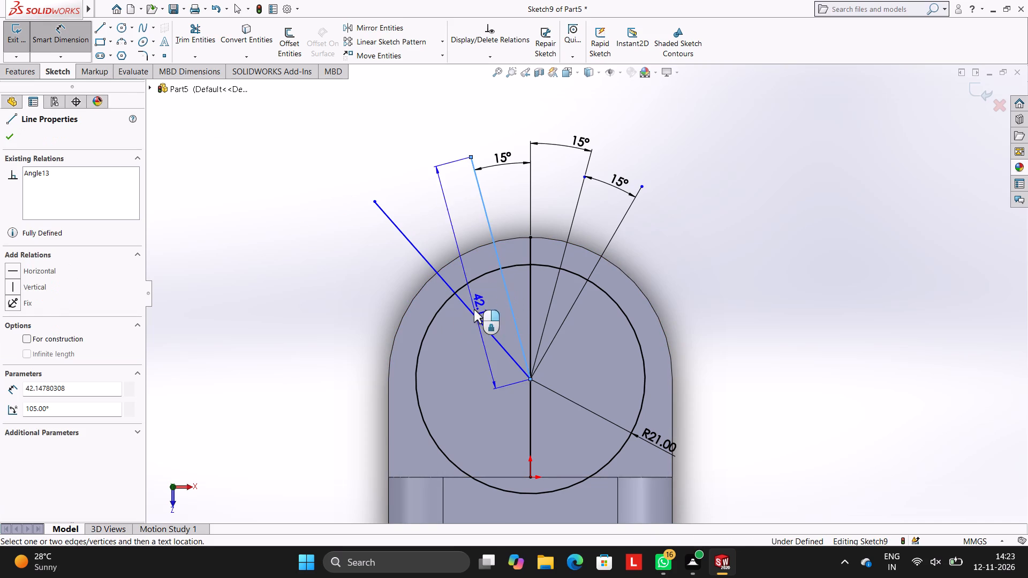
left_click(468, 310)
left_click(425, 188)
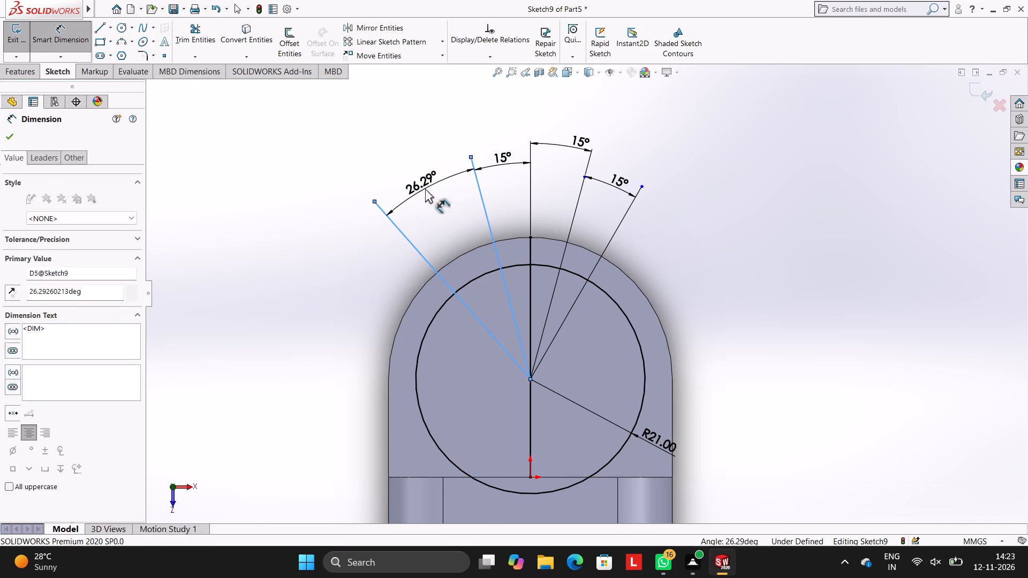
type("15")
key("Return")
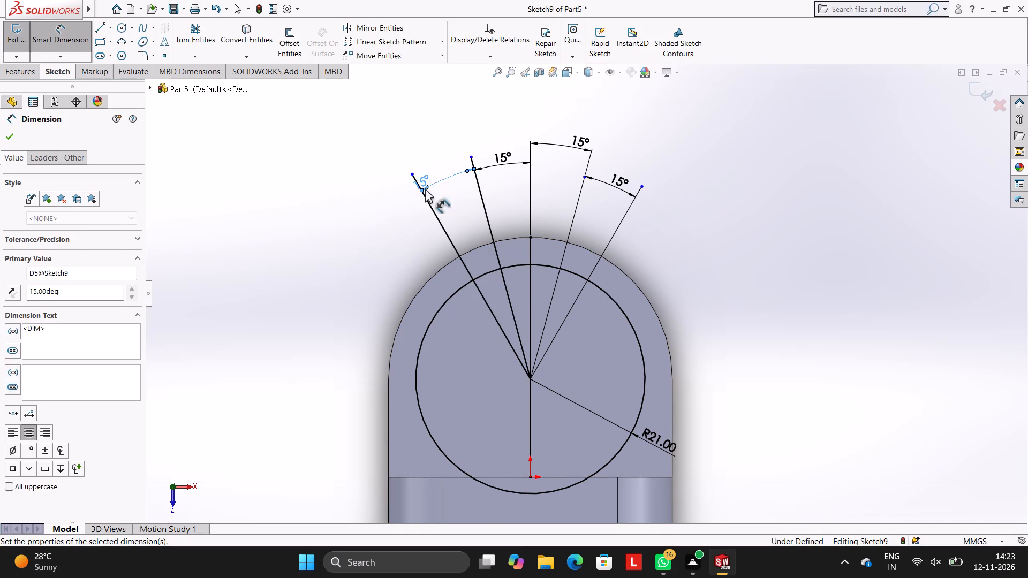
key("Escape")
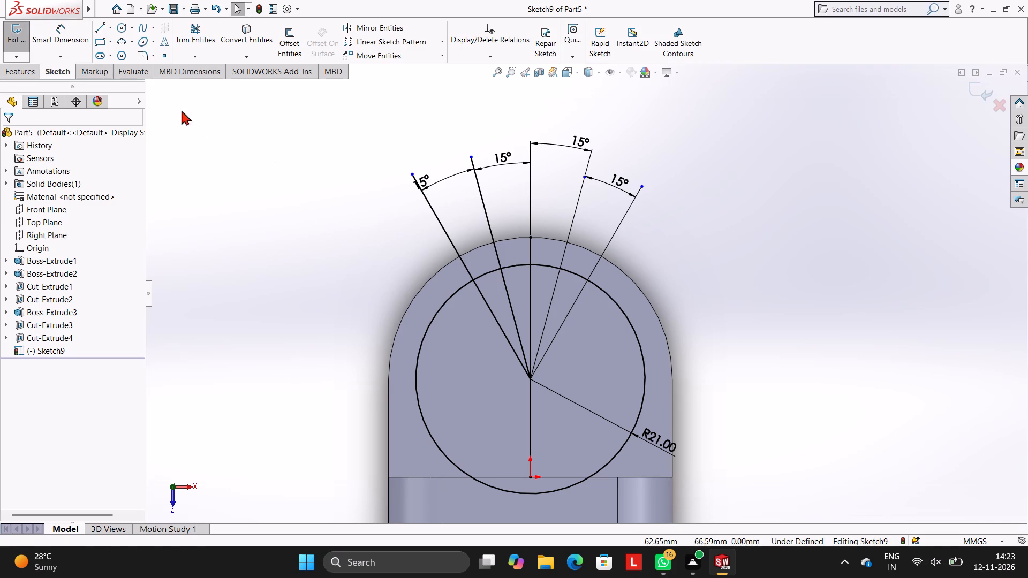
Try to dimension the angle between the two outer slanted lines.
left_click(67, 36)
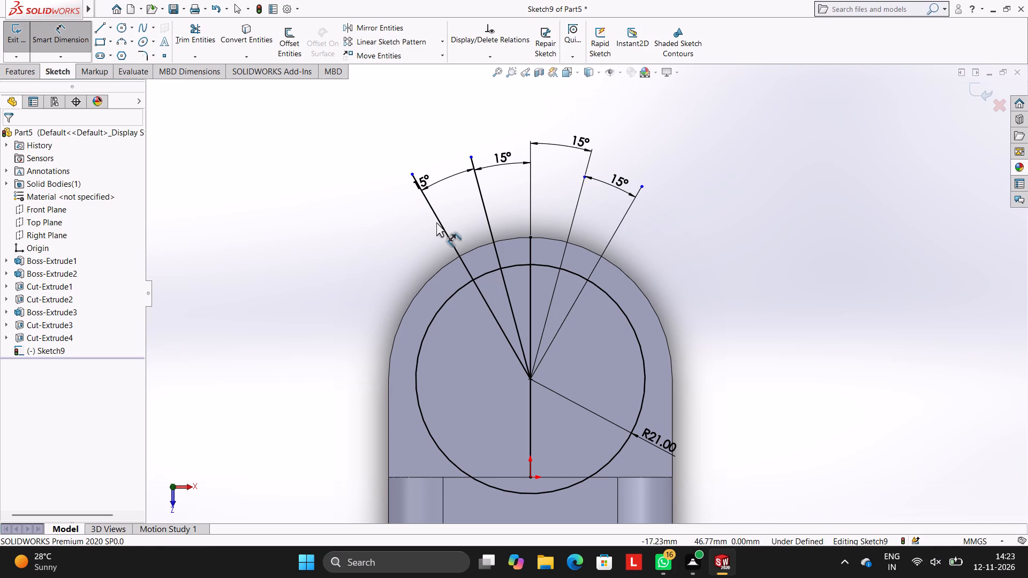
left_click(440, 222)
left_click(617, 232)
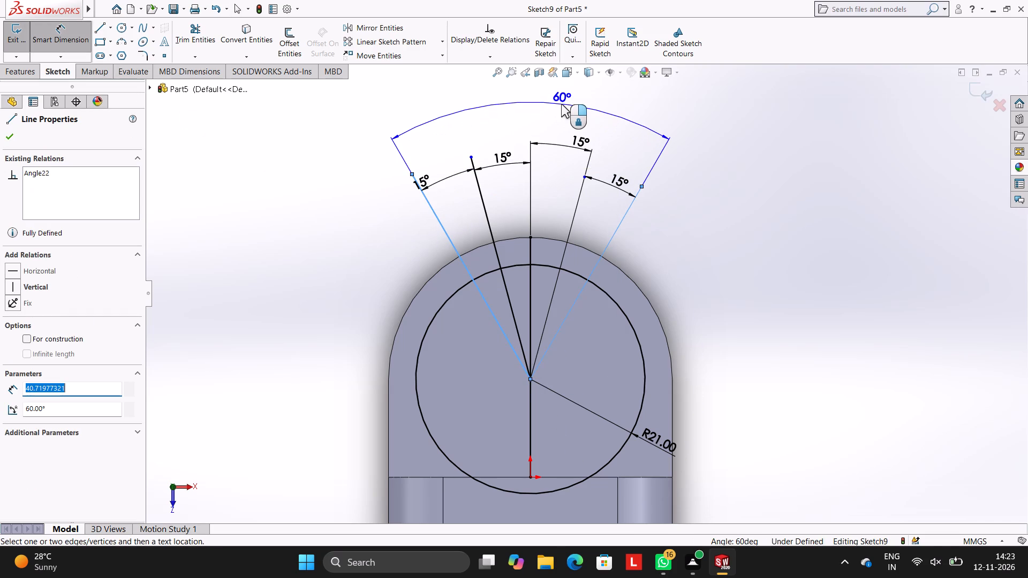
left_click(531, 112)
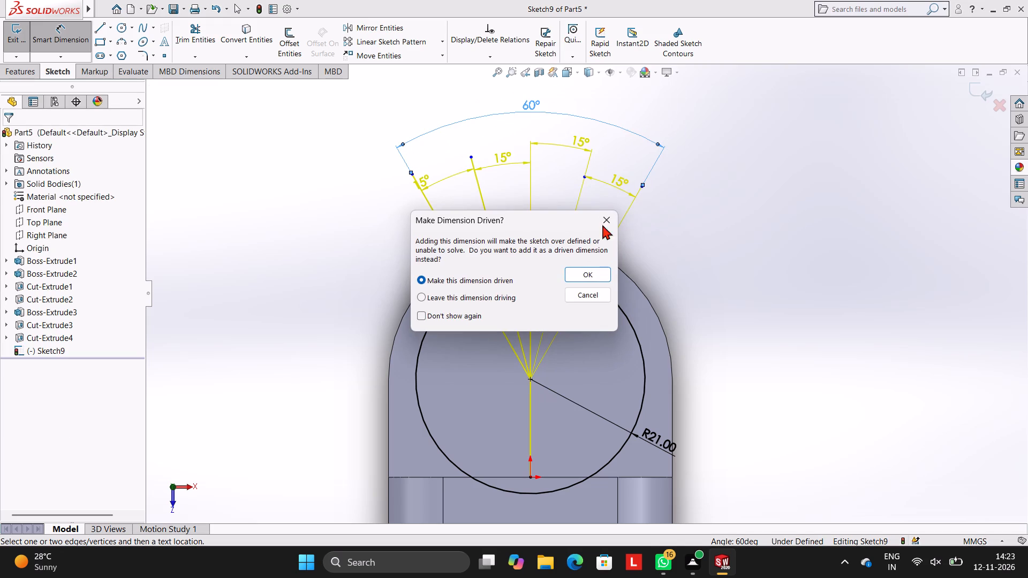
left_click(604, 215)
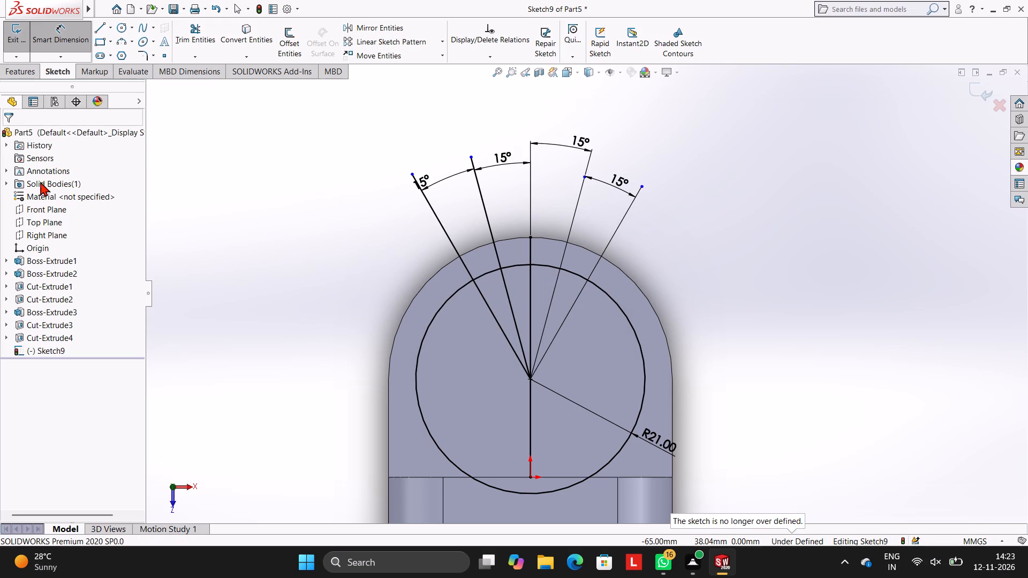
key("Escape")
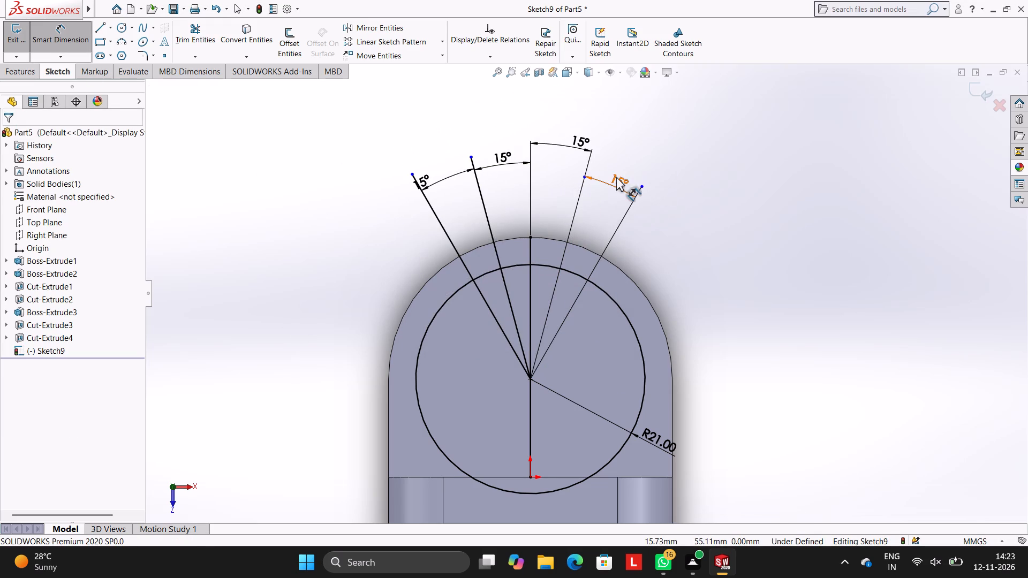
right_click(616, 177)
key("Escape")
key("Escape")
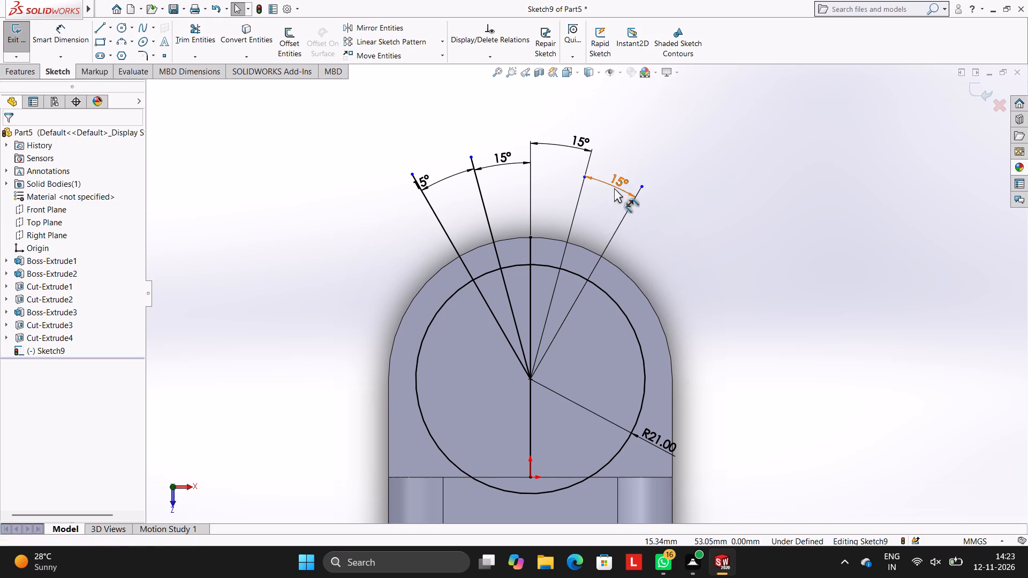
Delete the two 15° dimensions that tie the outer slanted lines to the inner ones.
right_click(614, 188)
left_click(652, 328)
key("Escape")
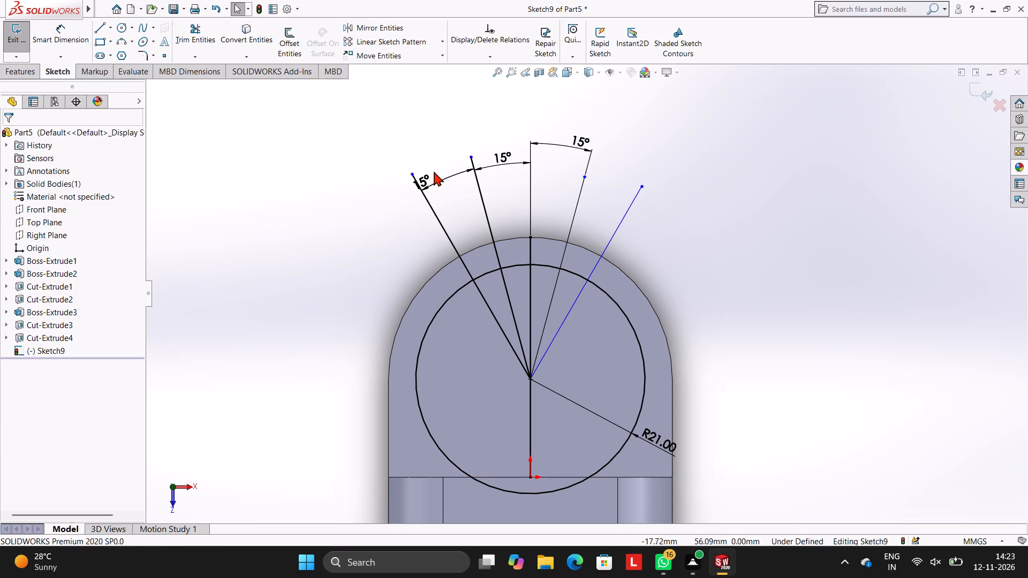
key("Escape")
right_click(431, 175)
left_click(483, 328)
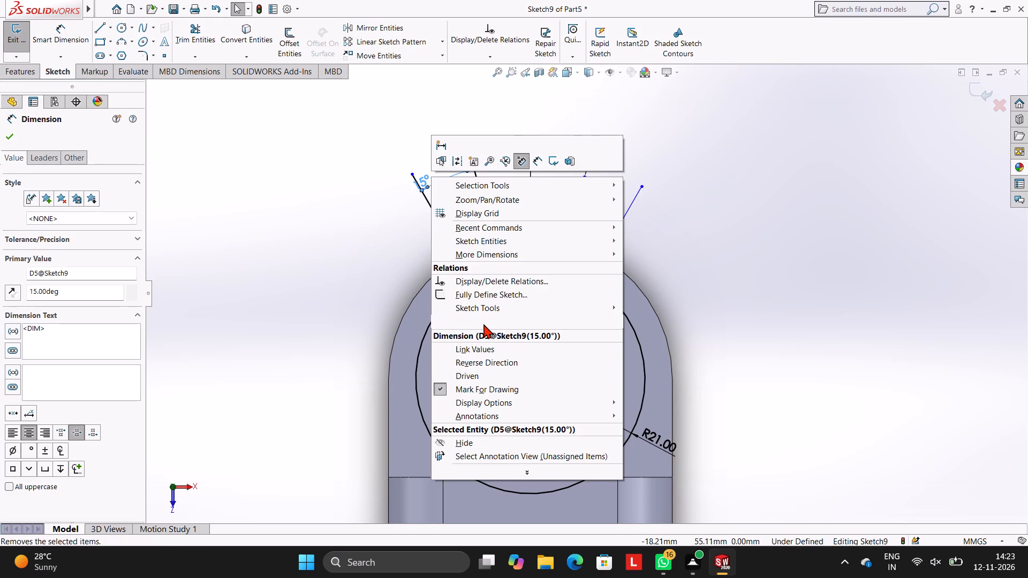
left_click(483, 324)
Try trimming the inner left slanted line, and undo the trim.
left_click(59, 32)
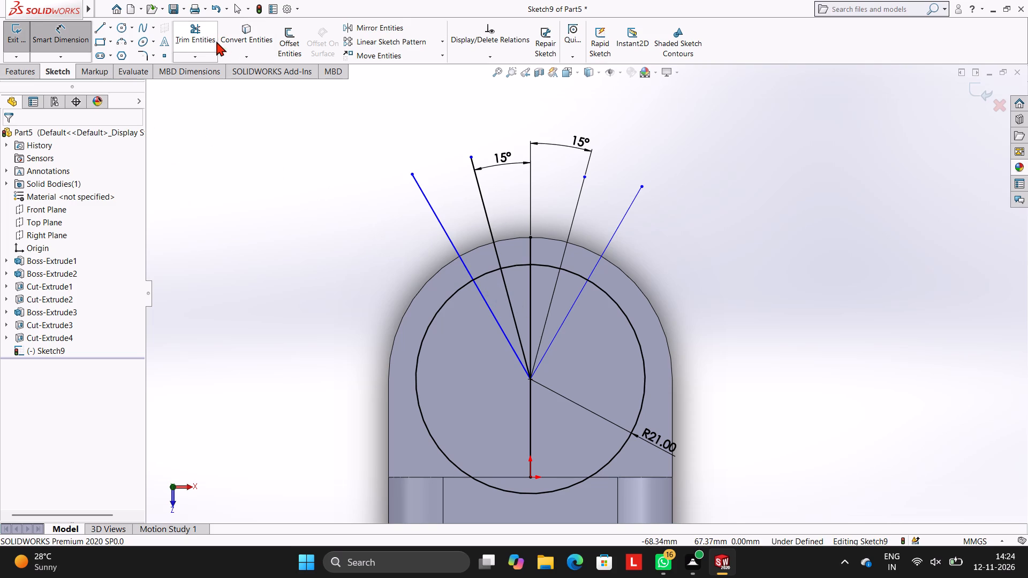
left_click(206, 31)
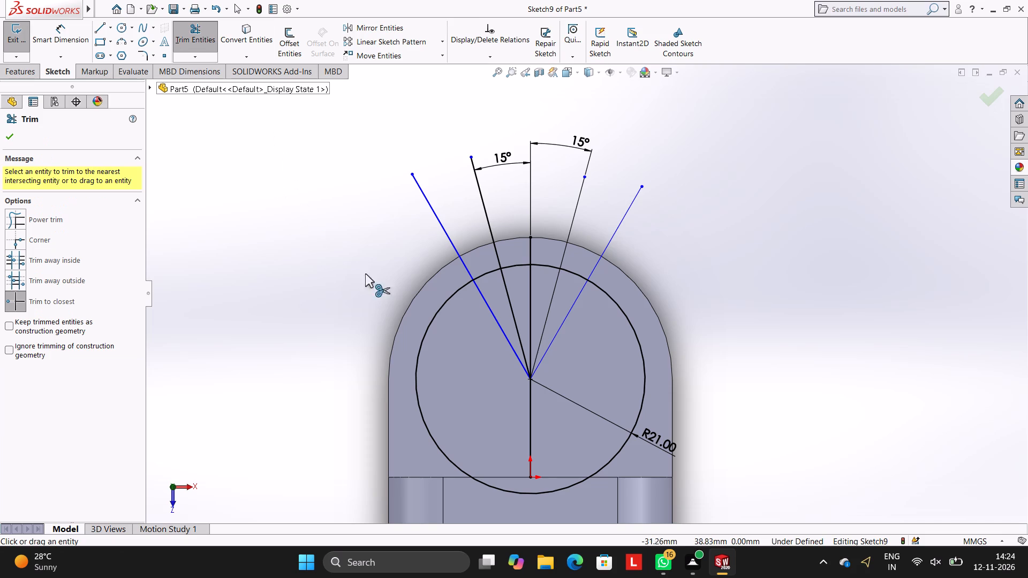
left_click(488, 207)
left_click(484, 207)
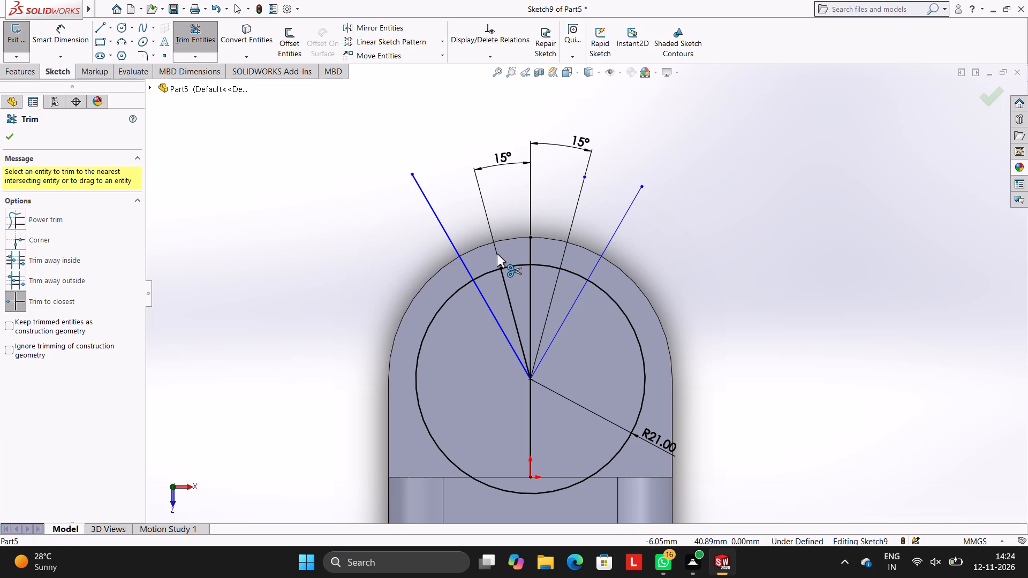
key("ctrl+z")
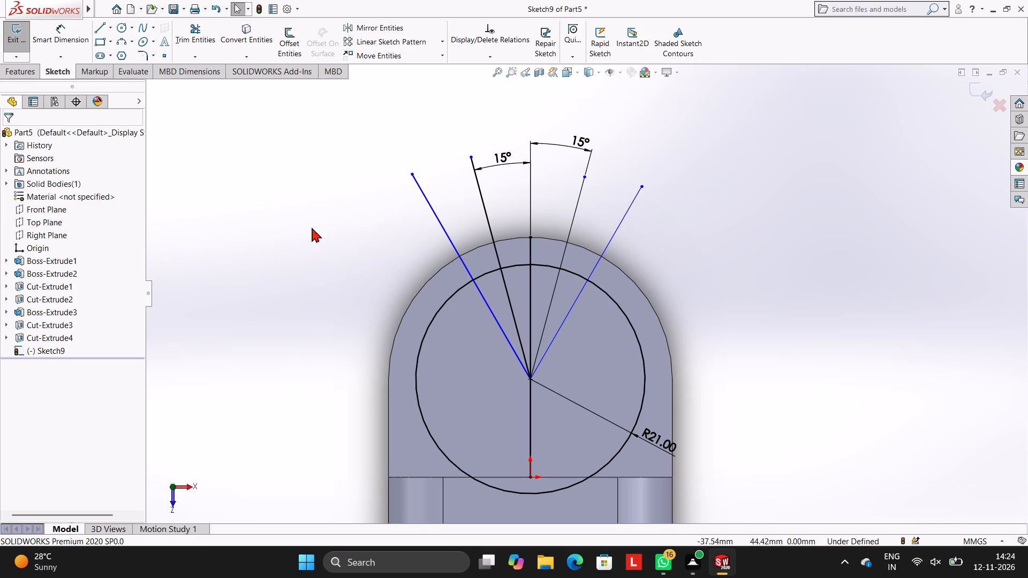
Draw a circle concentric with the 21 mm radius circle, reaching out to the lug's rounded outer edge.
left_click(118, 28)
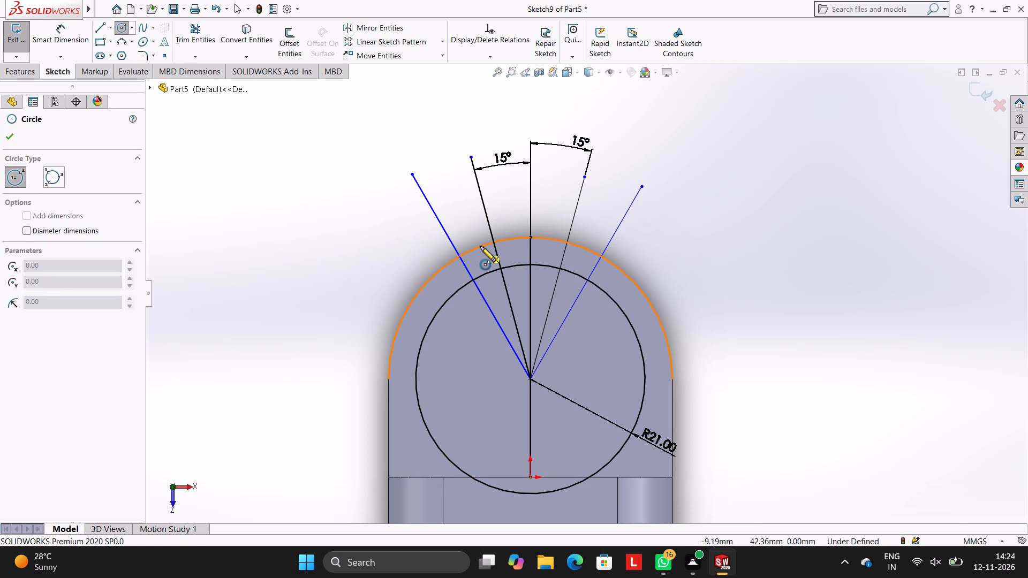
left_click(531, 379)
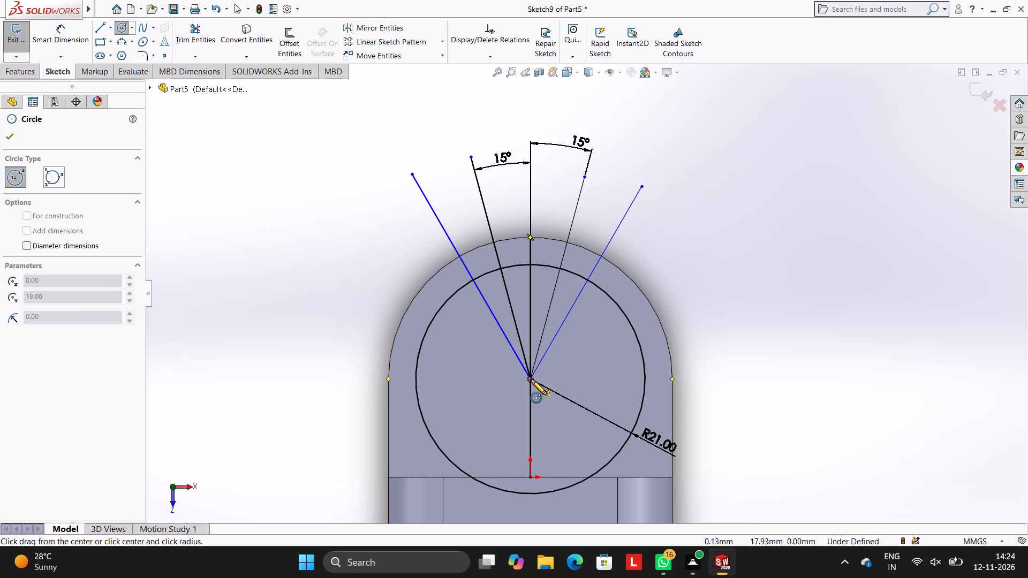
left_click(623, 272)
key("Escape")
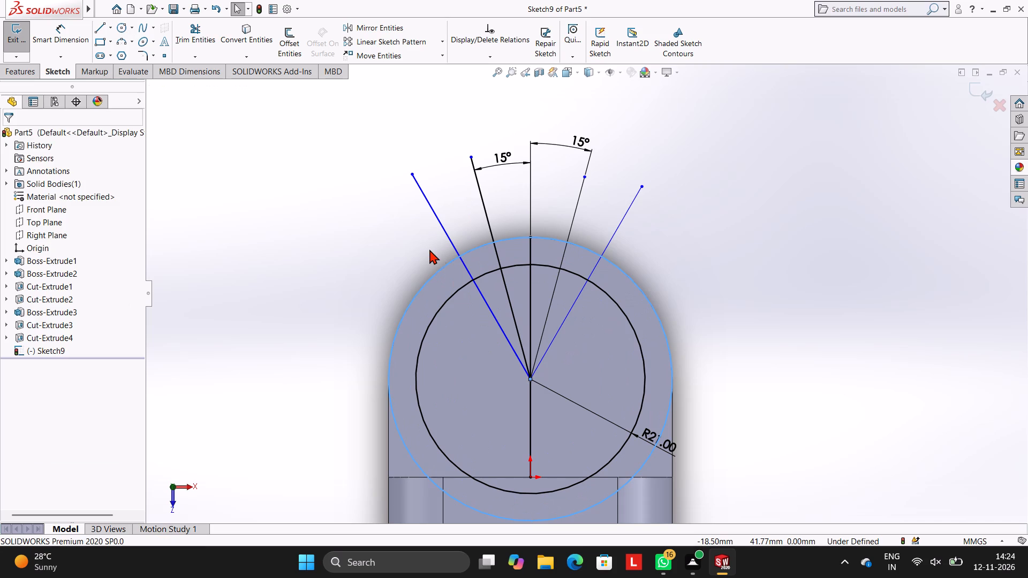
key("Escape")
key("Escape")
key("Escape")
key("Escape")
Trim both circles to the arcs between the outer slanted lines, and the inner left line to the segment between those arcs.
left_click(192, 30)
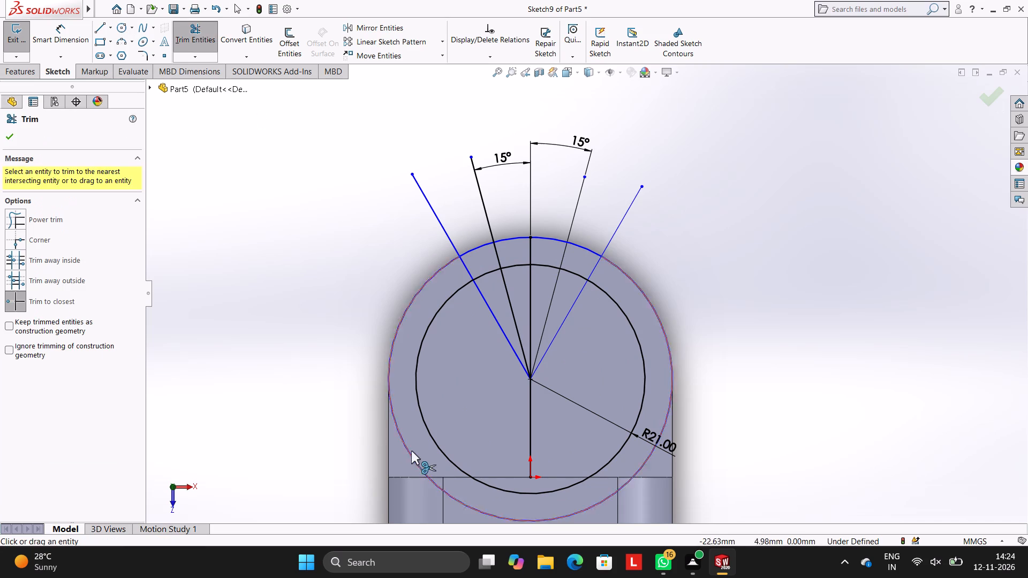
left_click(429, 282)
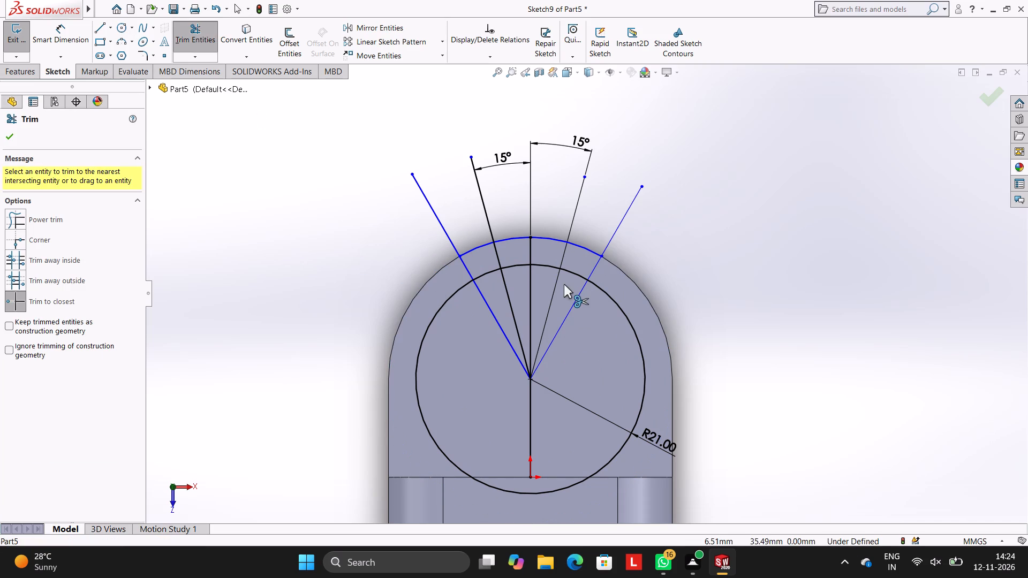
left_click(484, 202)
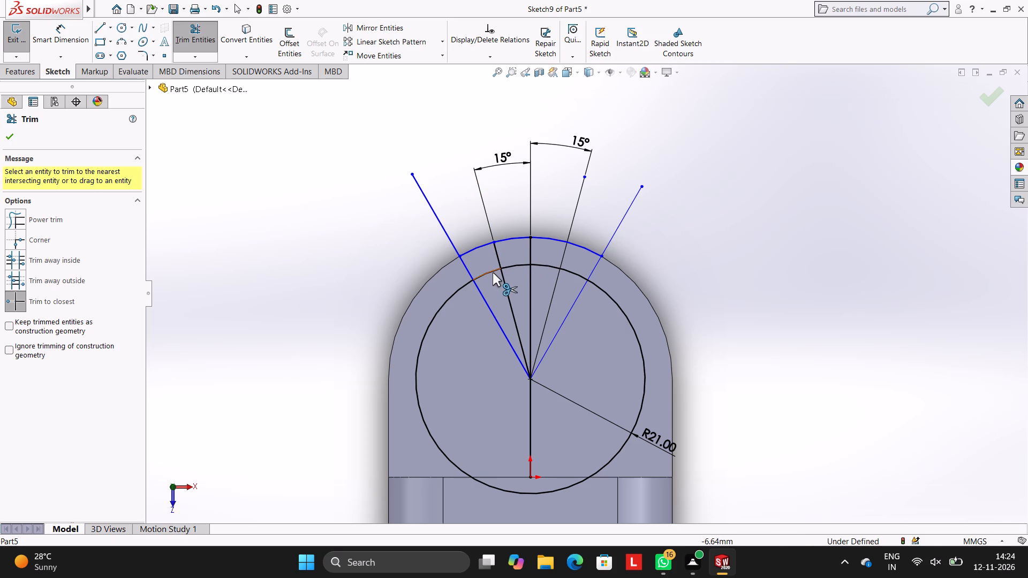
left_click(453, 296)
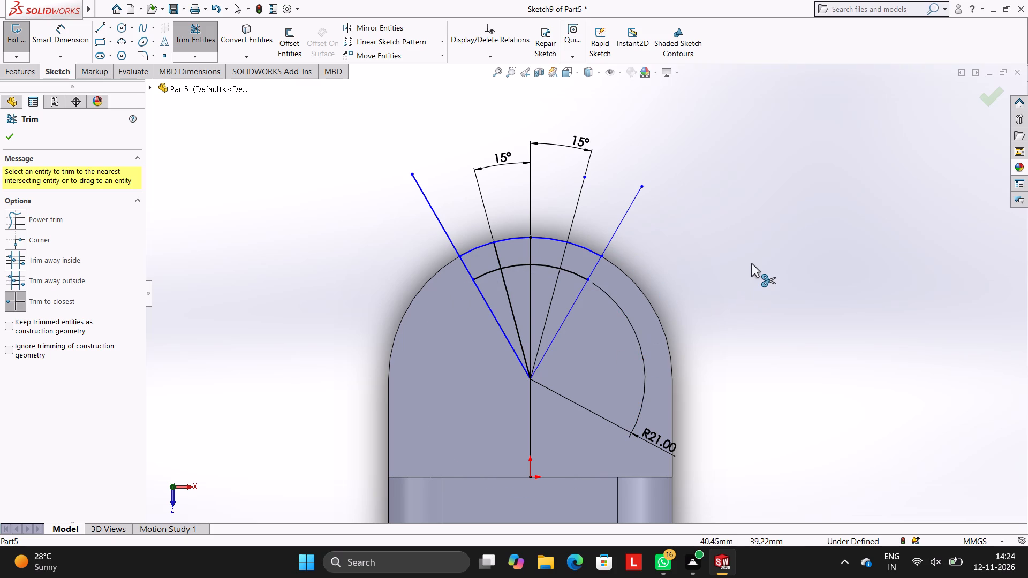
left_click(508, 302)
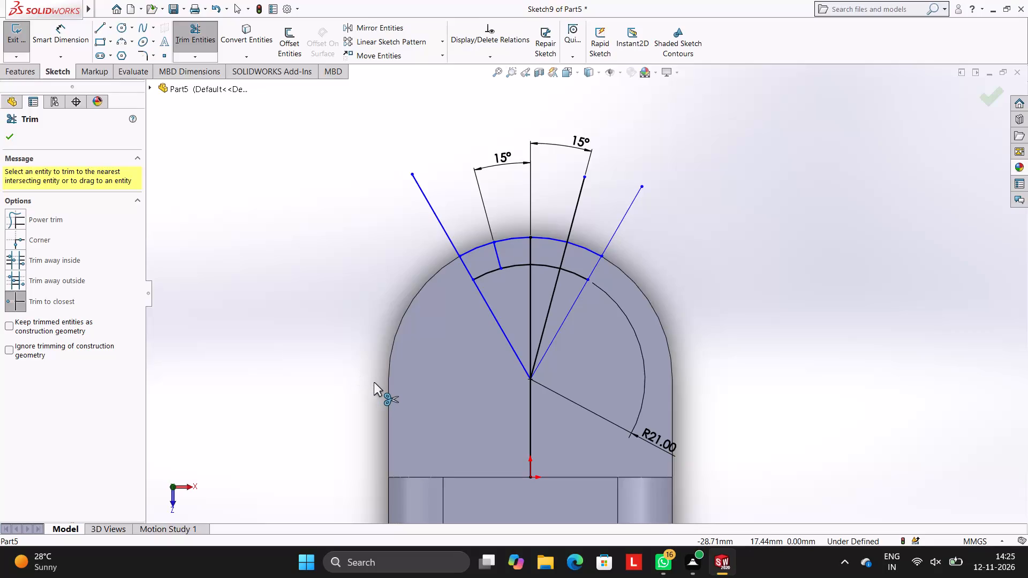
Dimension the angle between the vertical centre line and the outer left slanted line as 37.5°.
left_click(75, 41)
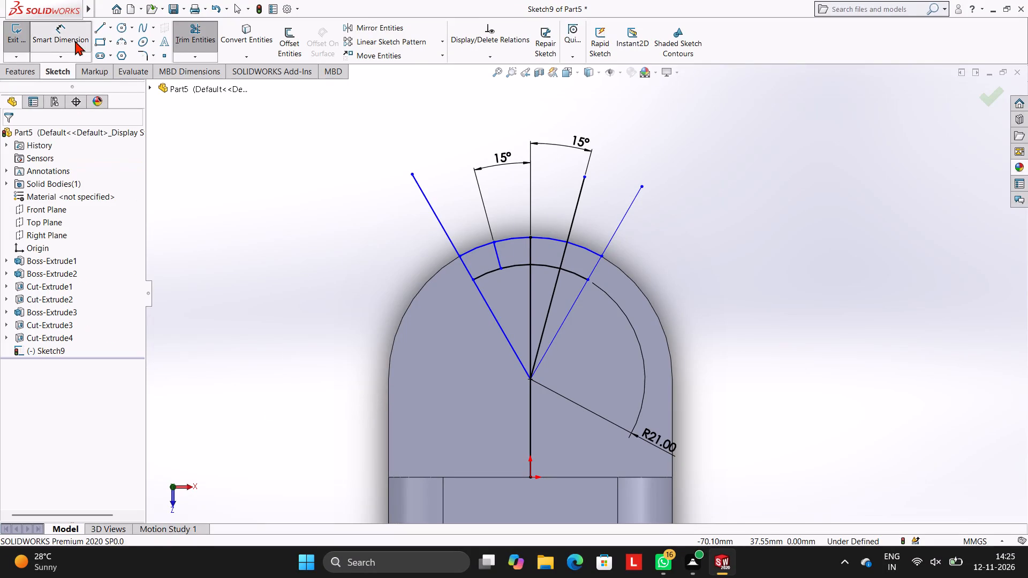
left_click(430, 204)
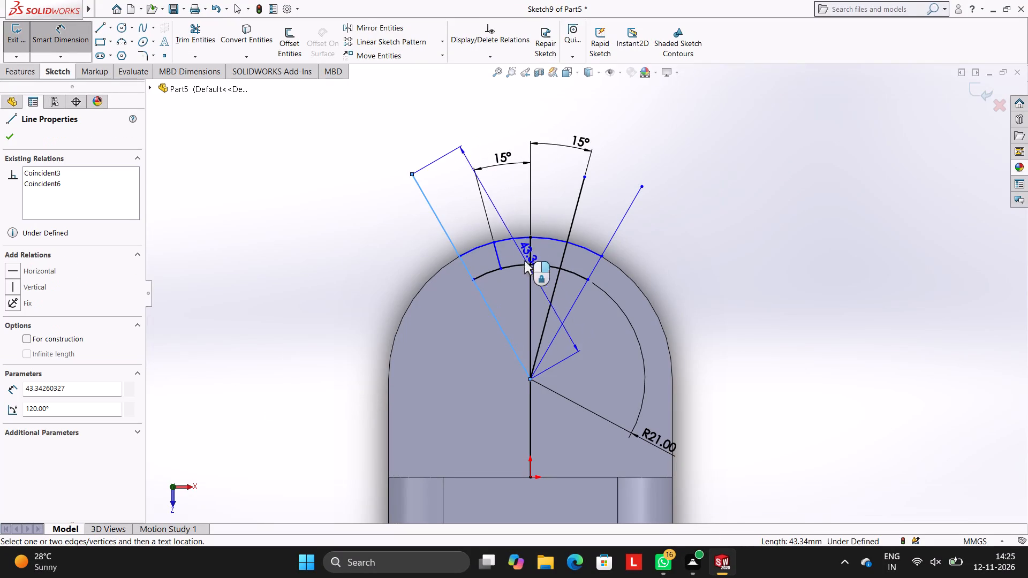
left_click(530, 293)
left_click(487, 123)
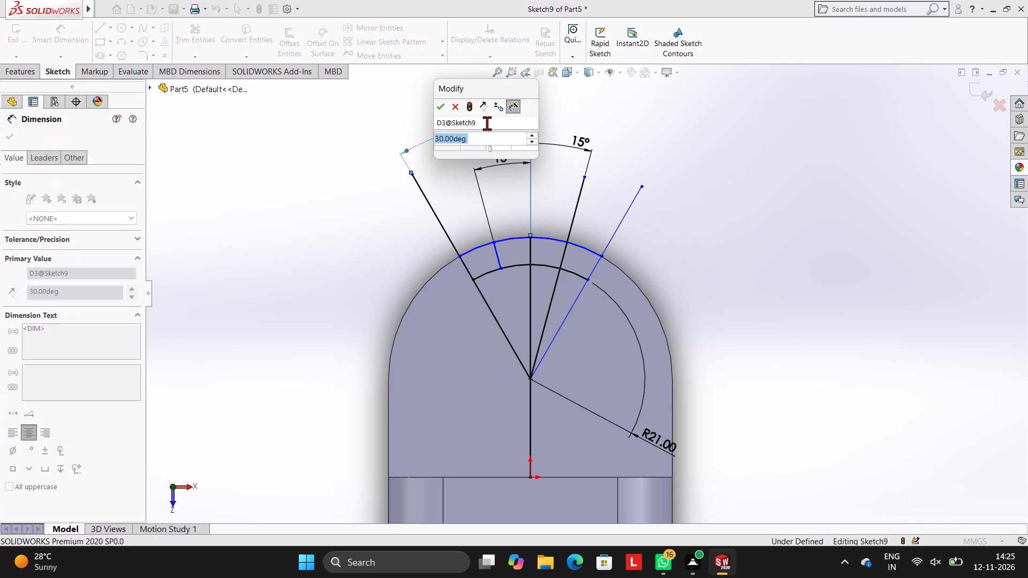
type("37.5")
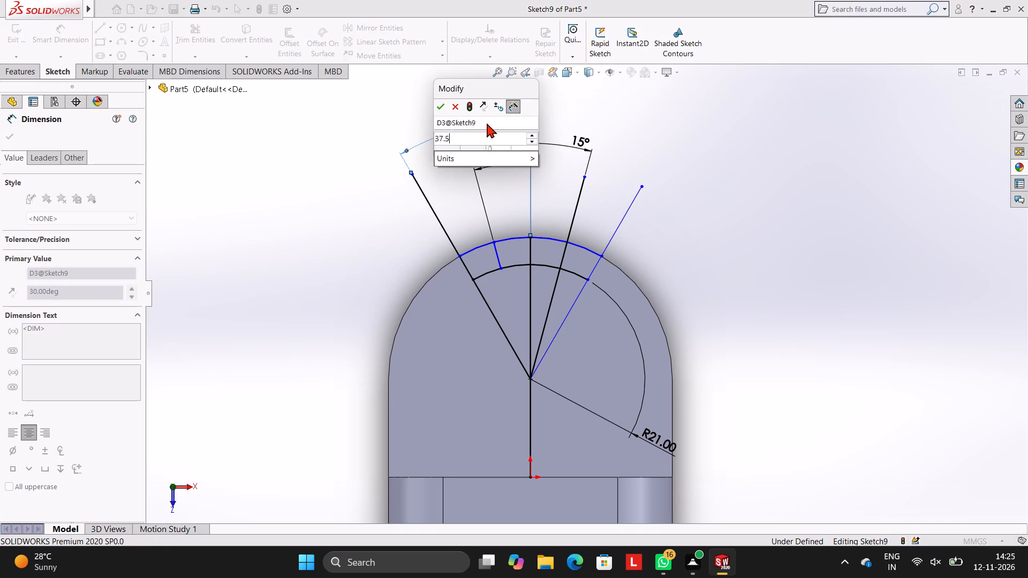
key("Return")
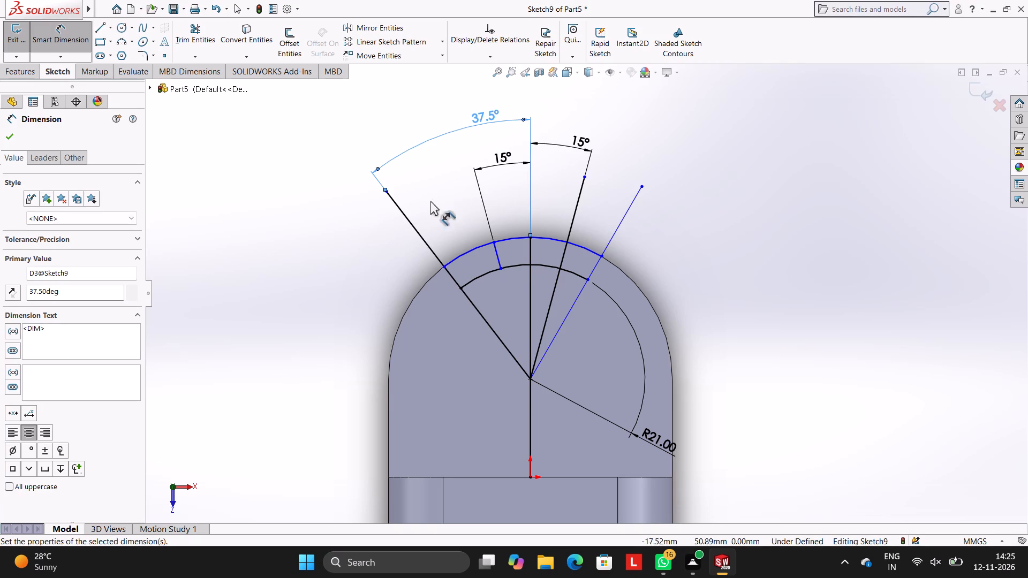
key("Escape")
key("Escape")
key("Escape")
key("Escape")
Dimension the angle between the vertical centre line and the outer right slanted line as 37.5°.
left_click(72, 35)
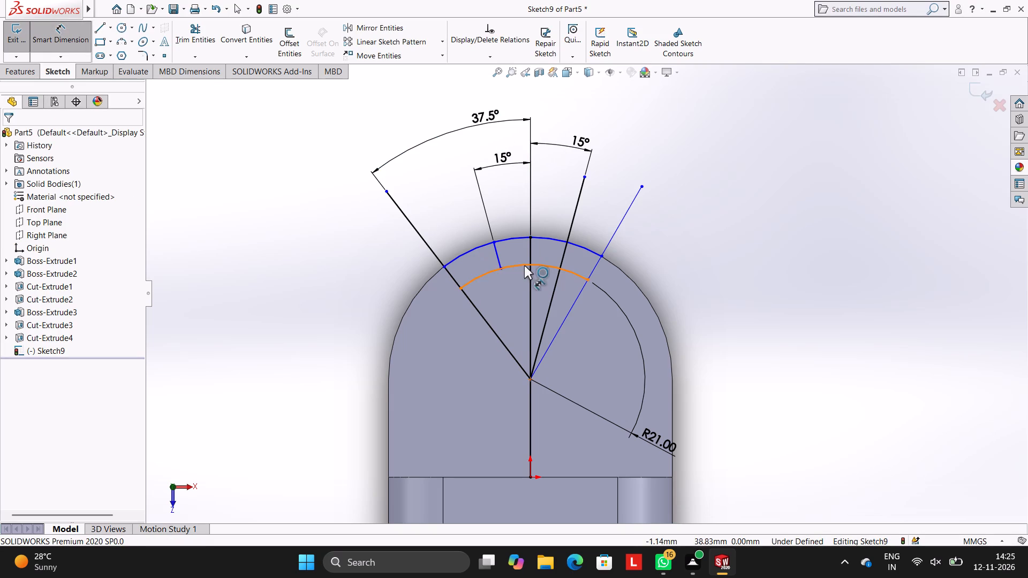
left_click(530, 258)
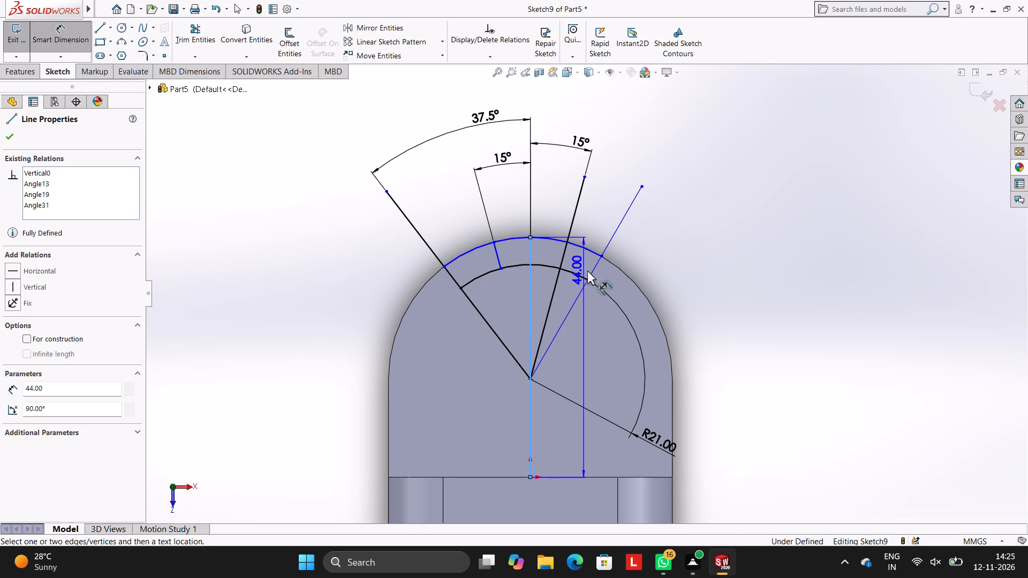
left_click(595, 269)
left_click(623, 132)
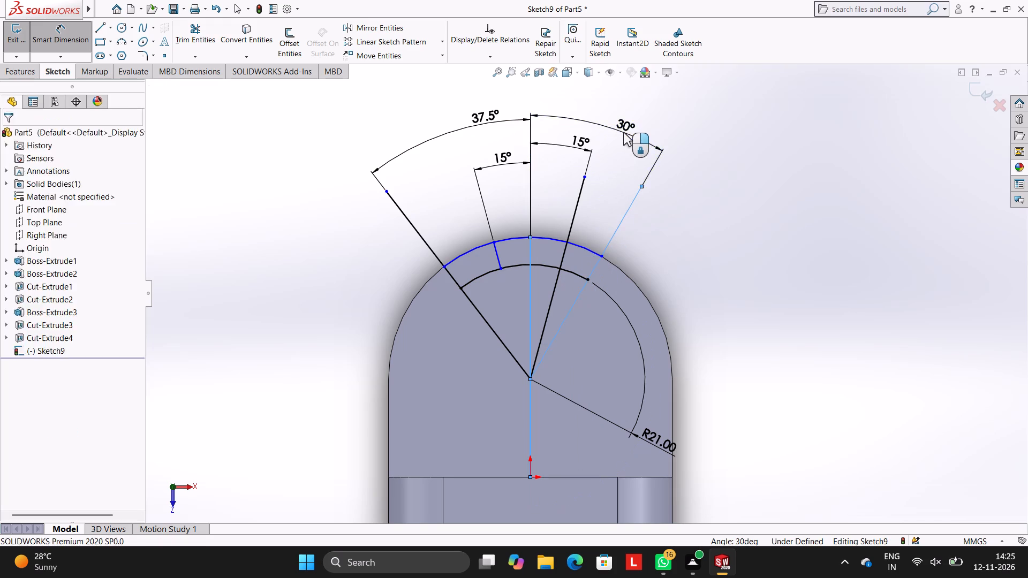
type("37.5")
key("Return")
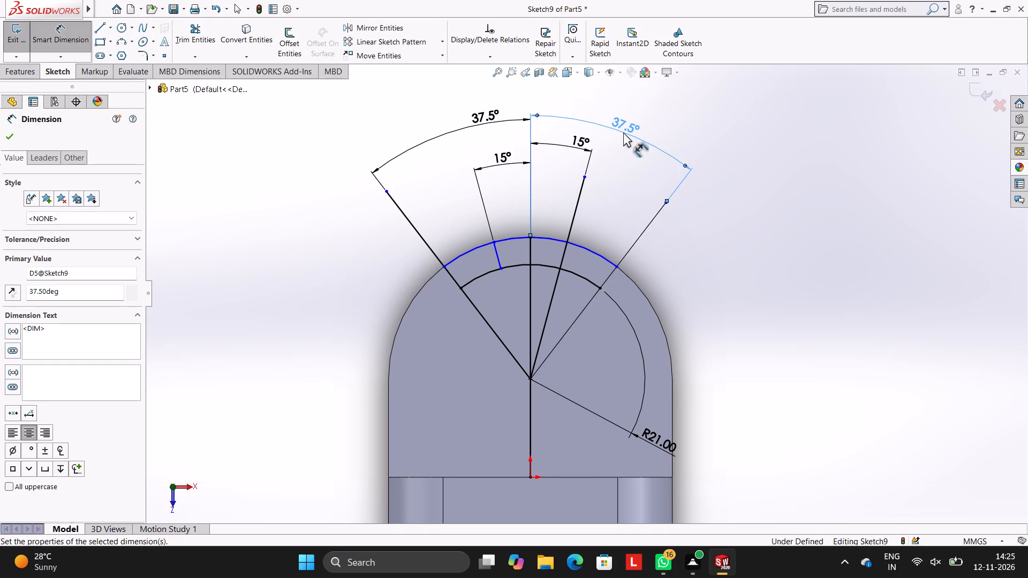
key("Escape")
key("Escape")
key("Escape")
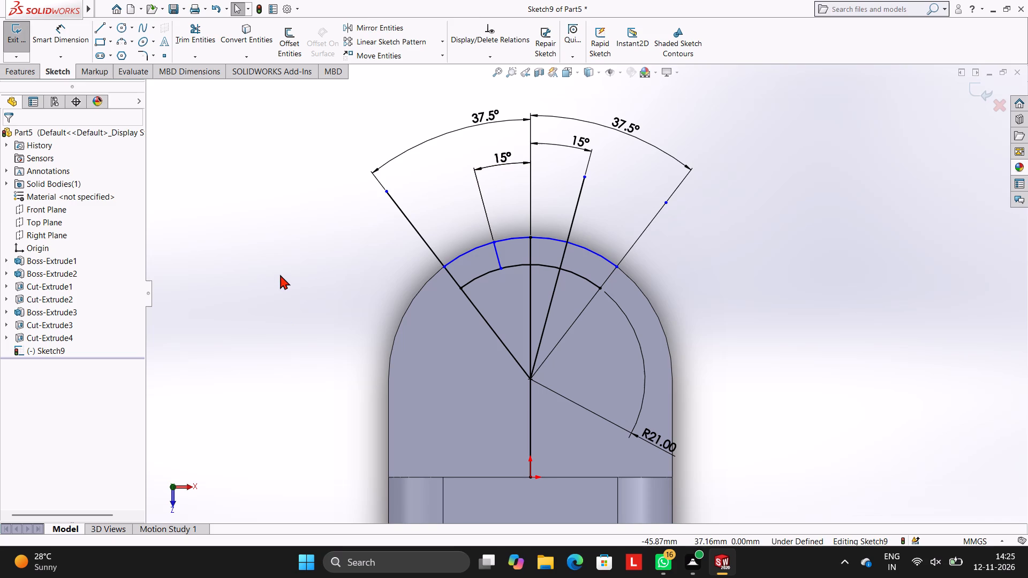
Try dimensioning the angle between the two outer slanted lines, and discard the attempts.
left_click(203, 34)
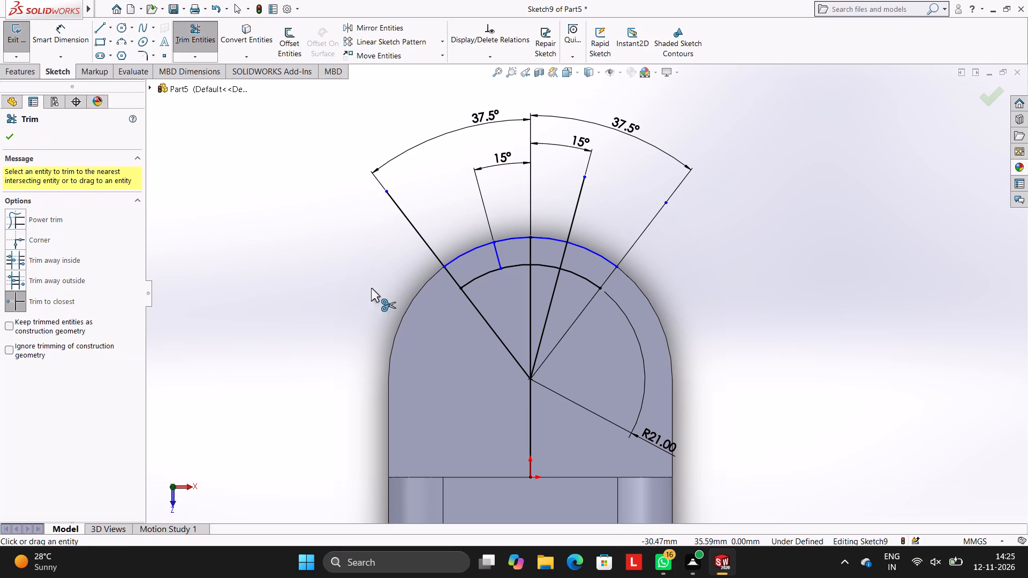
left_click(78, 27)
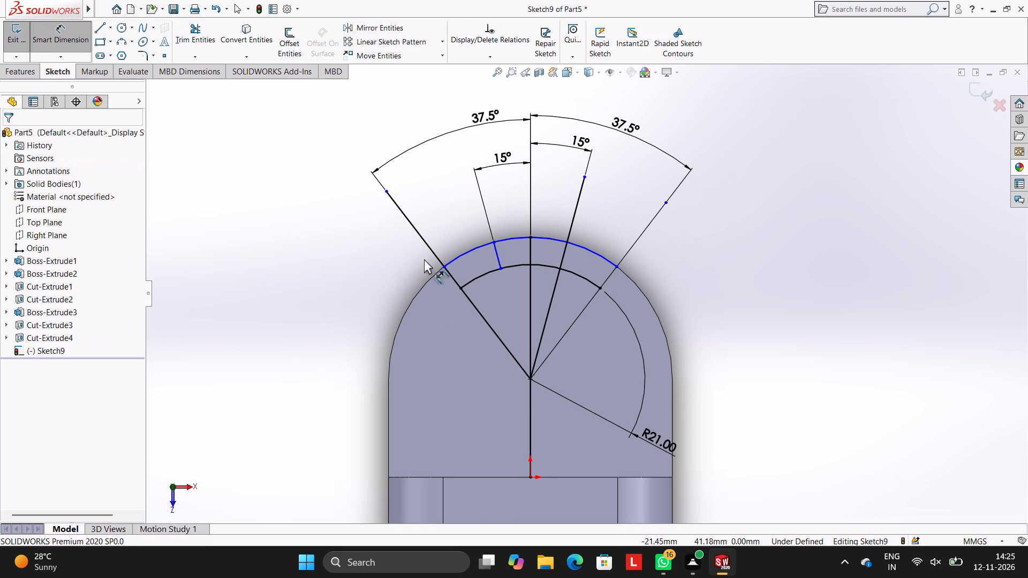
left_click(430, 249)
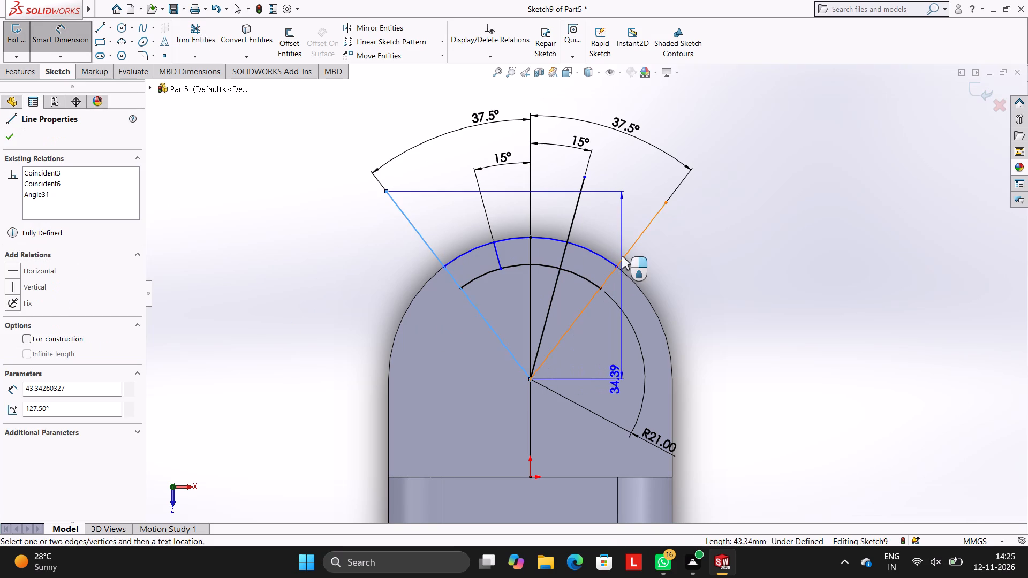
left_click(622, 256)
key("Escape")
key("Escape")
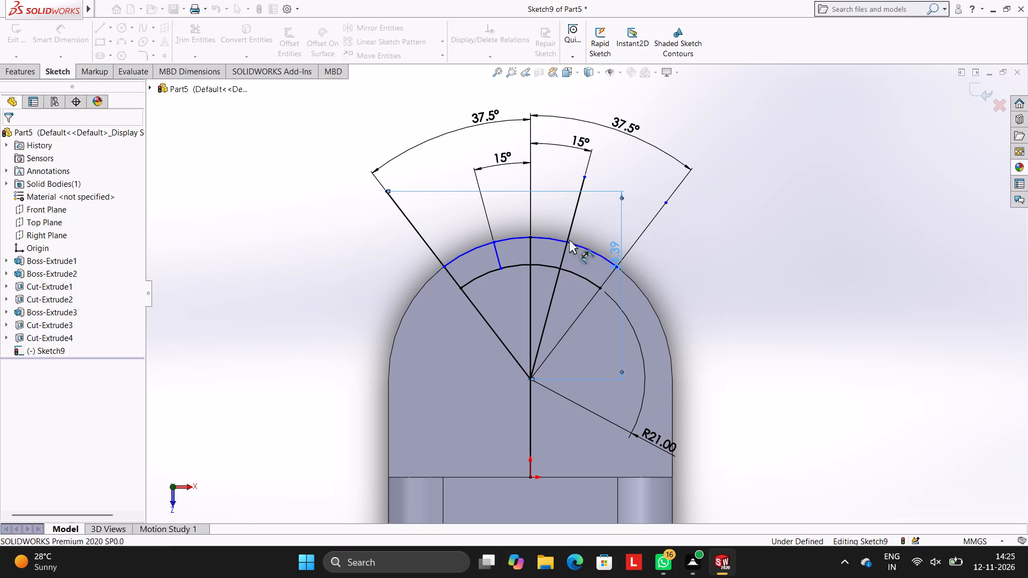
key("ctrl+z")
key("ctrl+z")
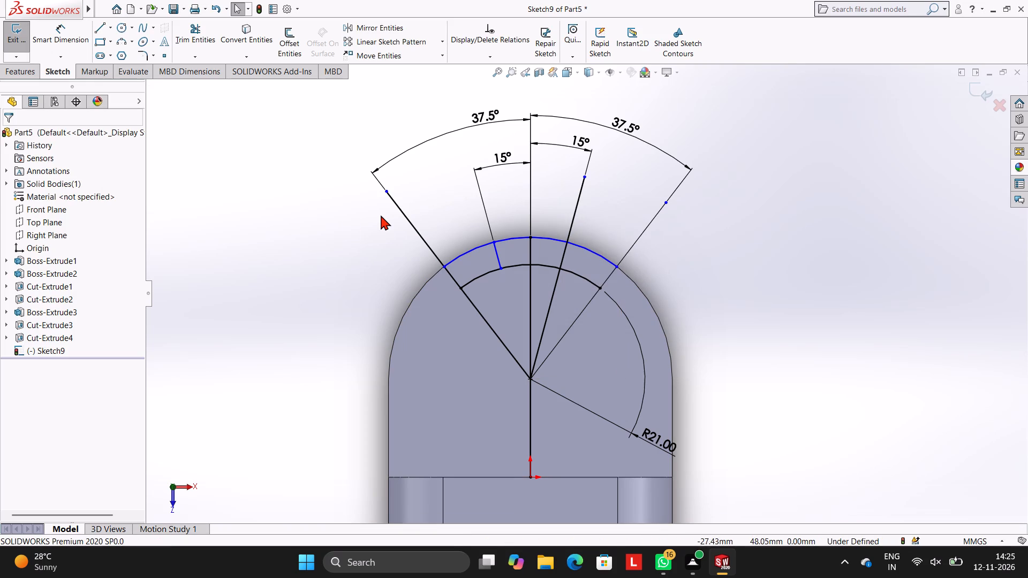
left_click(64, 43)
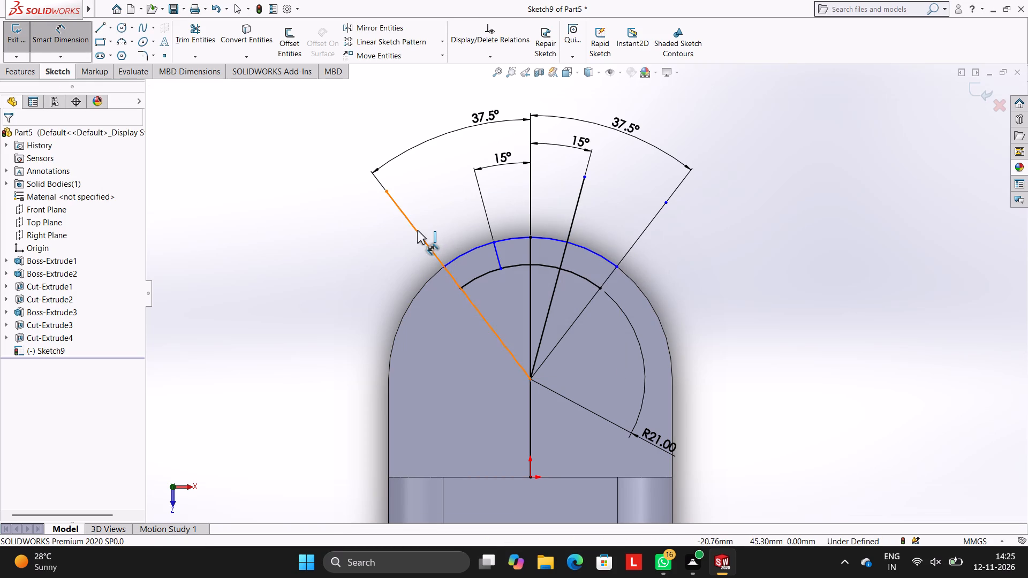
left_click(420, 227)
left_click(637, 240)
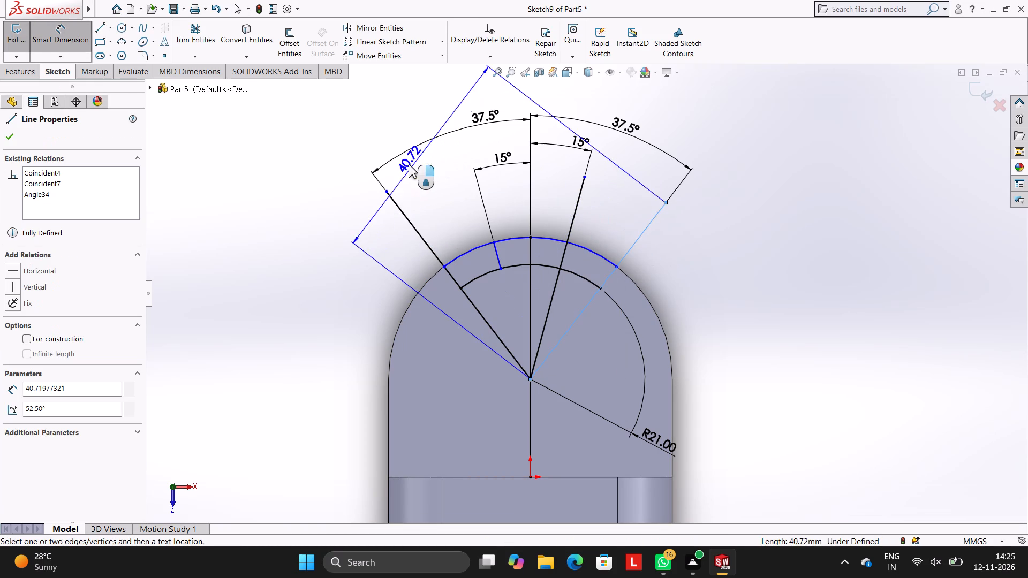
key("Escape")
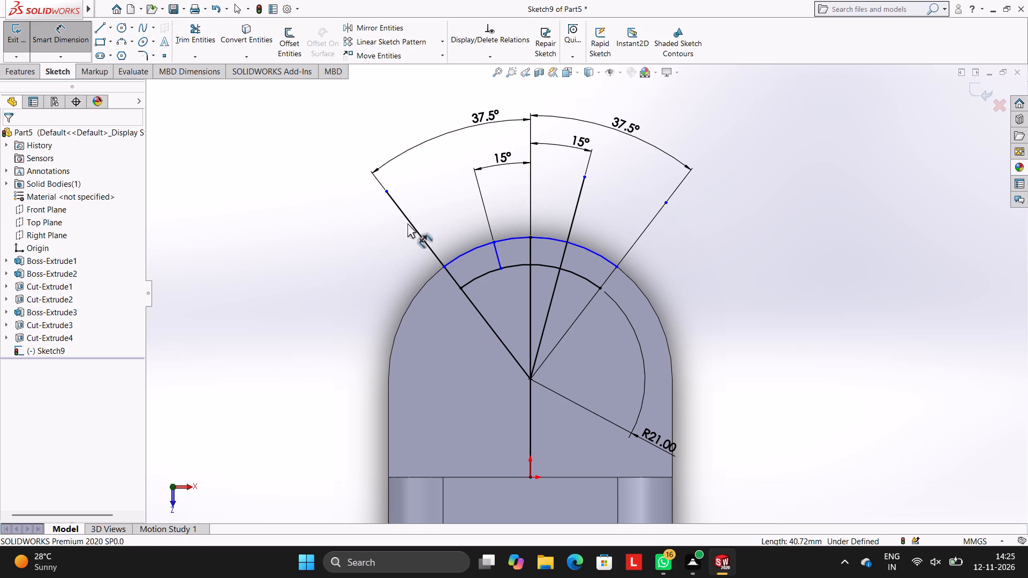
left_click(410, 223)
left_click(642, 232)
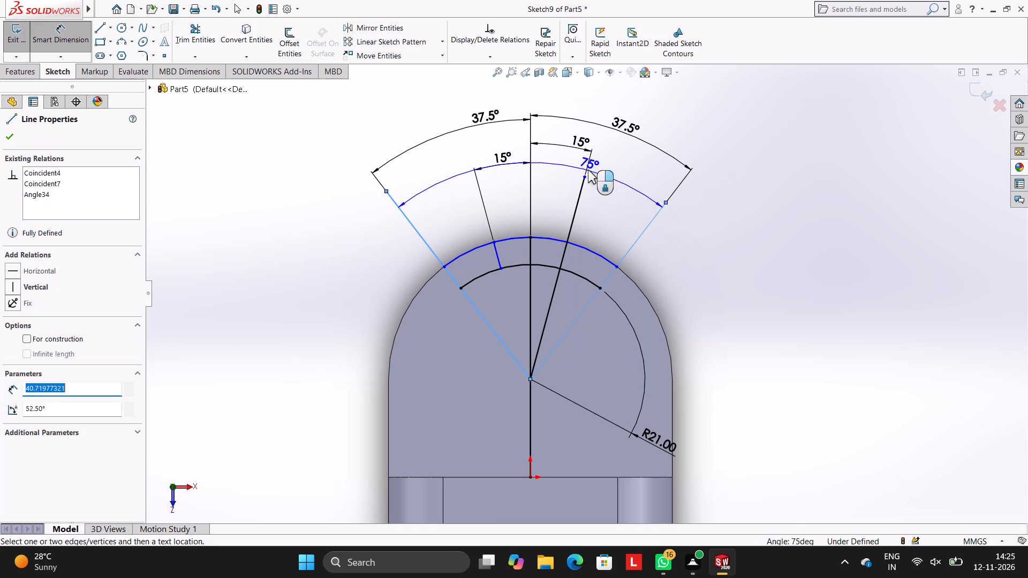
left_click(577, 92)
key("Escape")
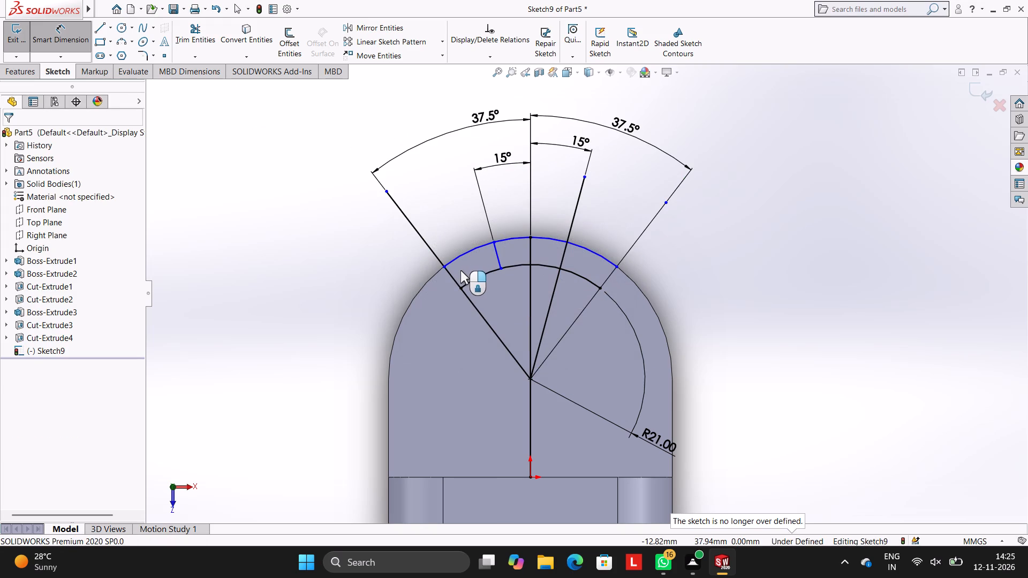
Trim the ends of both outer slanted lines and the inner right slanted line that extend beyond the outer arc.
left_click(202, 43)
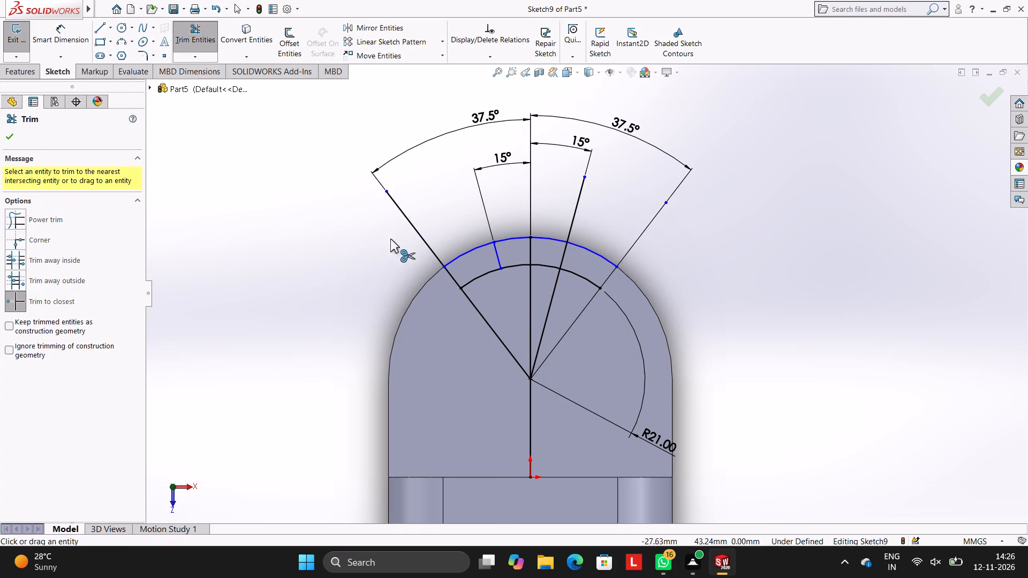
left_click(422, 237)
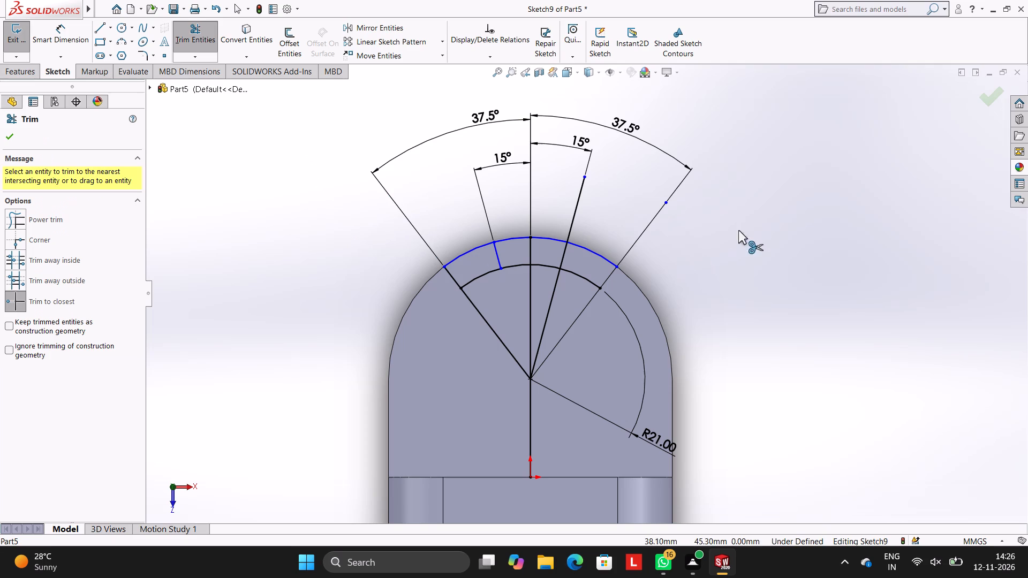
left_click(649, 227)
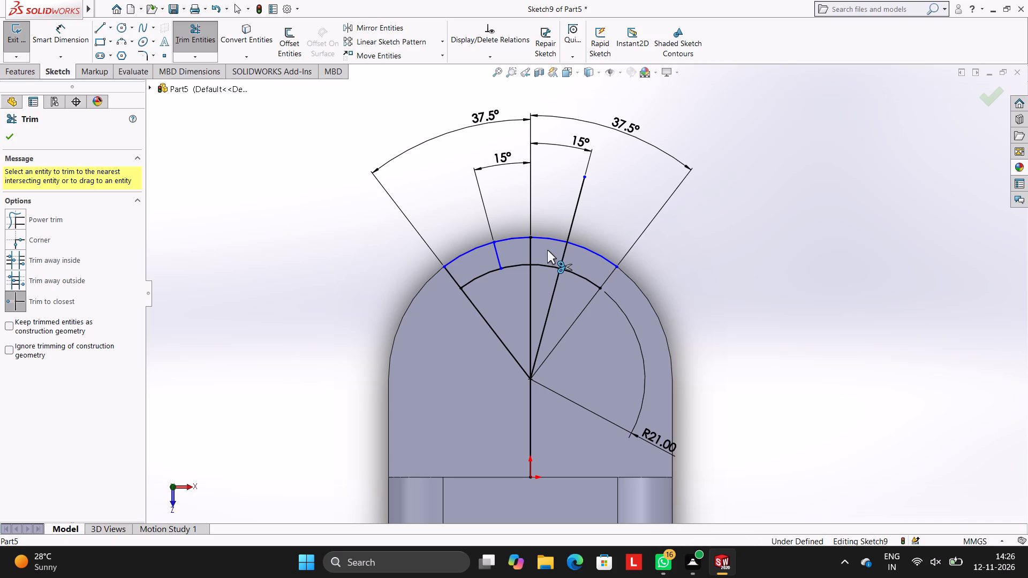
left_click(581, 197)
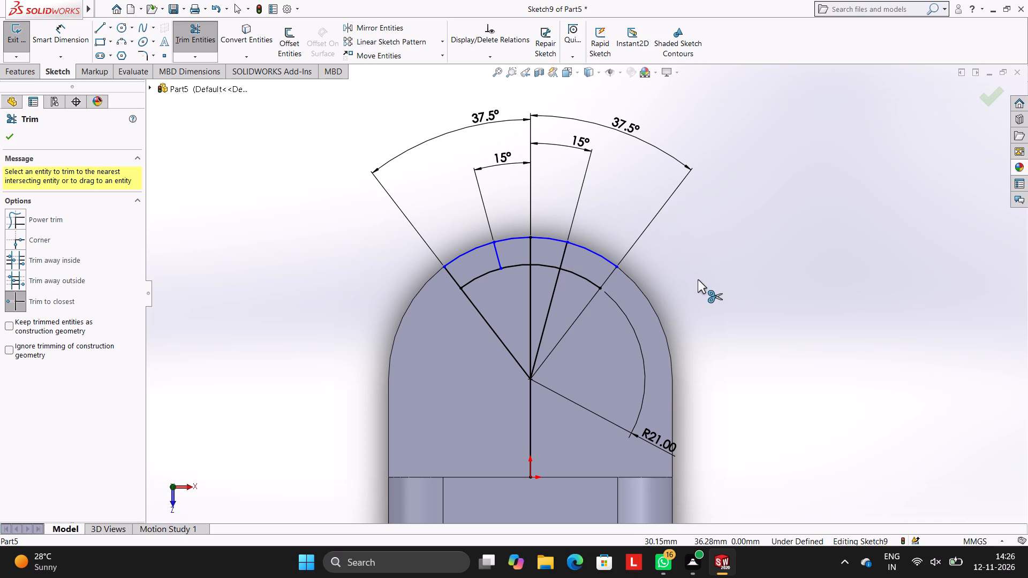
Draw a line about 41 mm long from the arc centre, up between the left 15° and 37.5° lines.
left_click(97, 21)
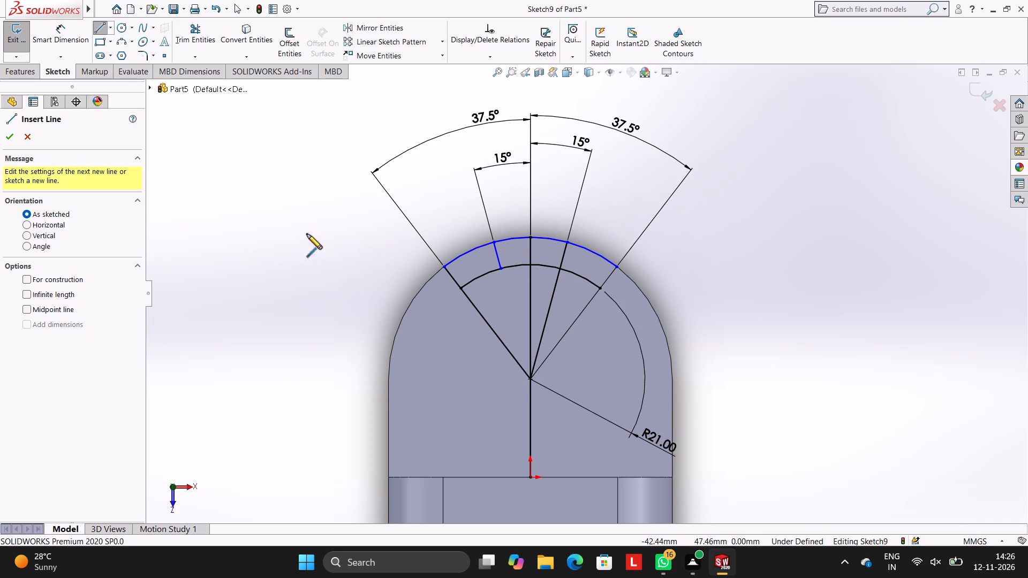
left_click(530, 377)
left_click(441, 174)
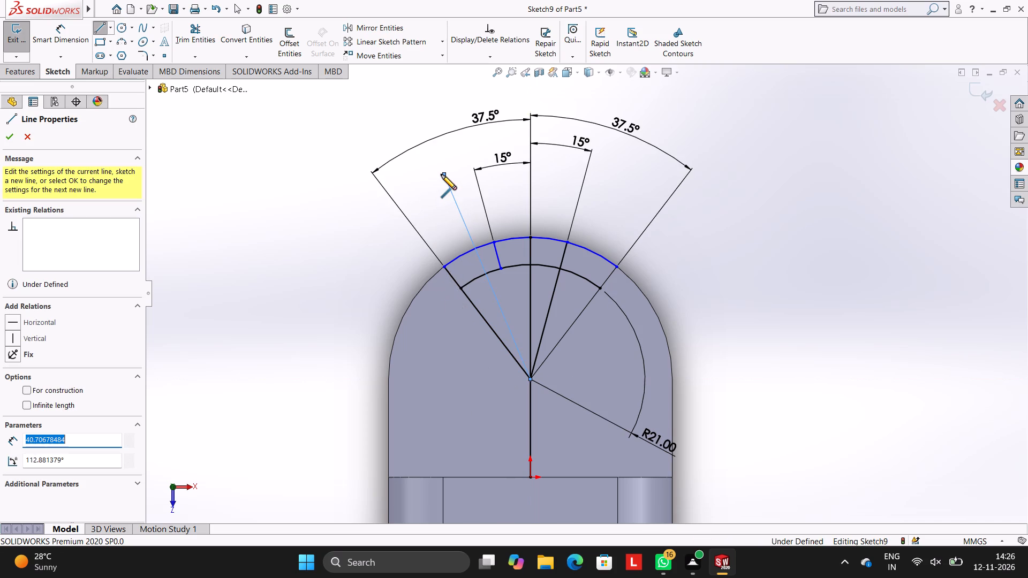
Dimension the angle between the vertical centre line and the new left slanted line as 18.75°.
left_click(64, 37)
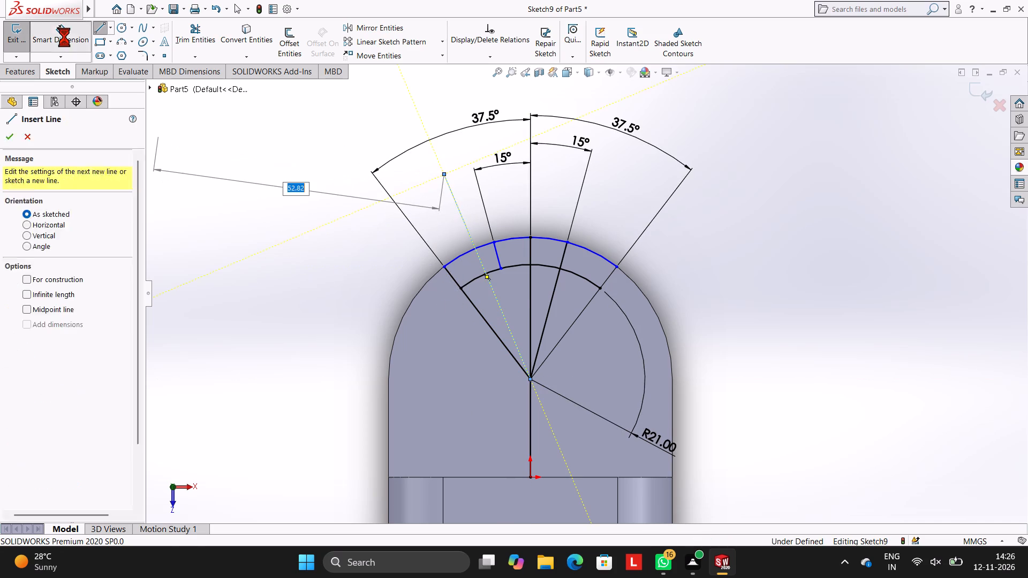
left_click(527, 287)
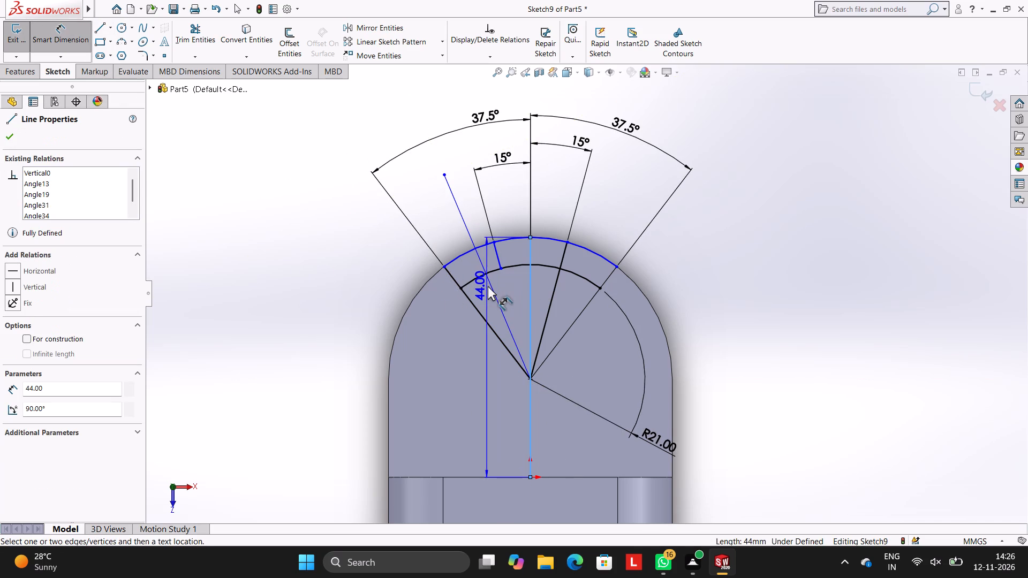
left_click(491, 286)
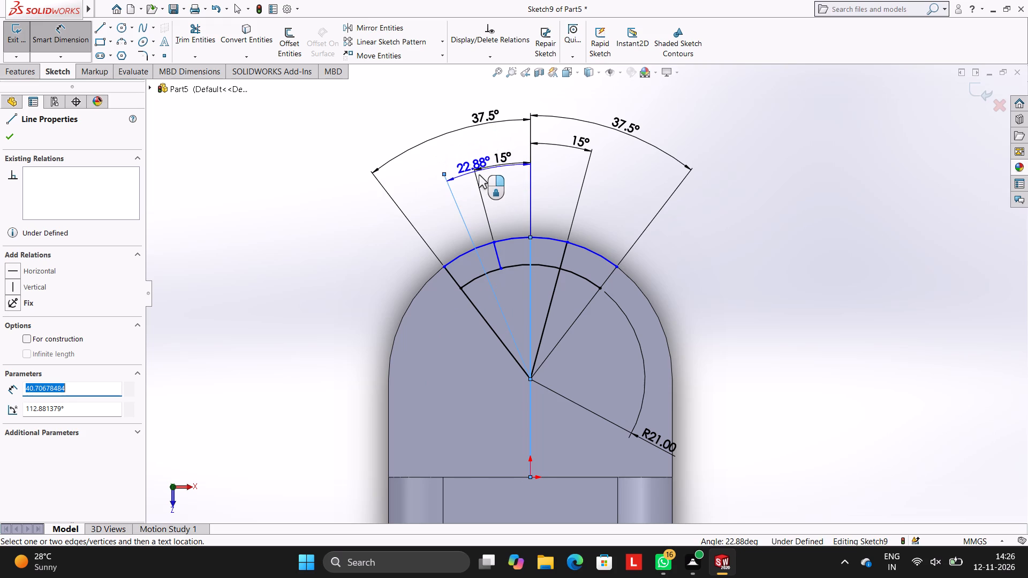
key("Escape")
key("Escape")
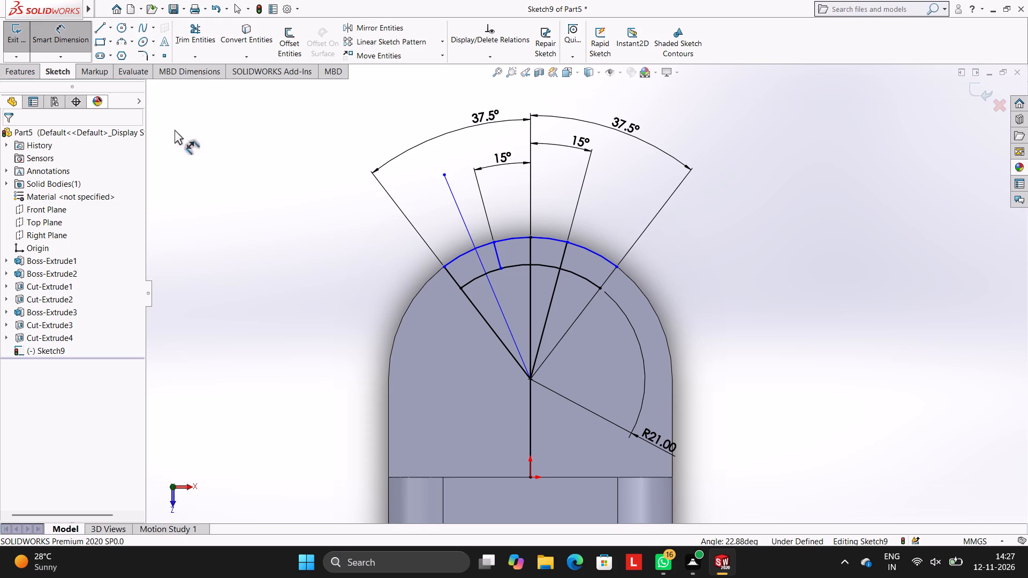
left_click(532, 284)
left_click(493, 288)
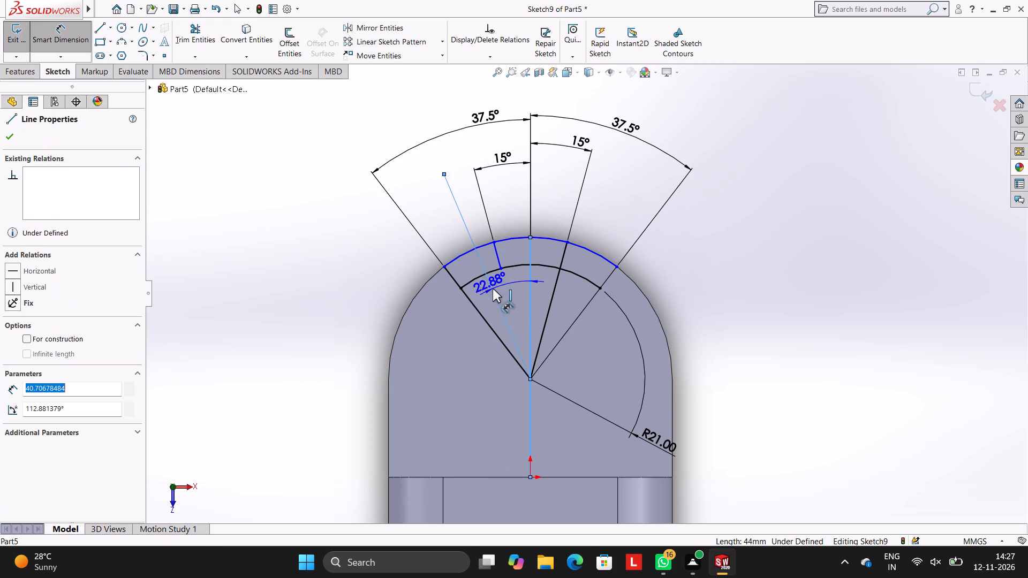
left_click(481, 149)
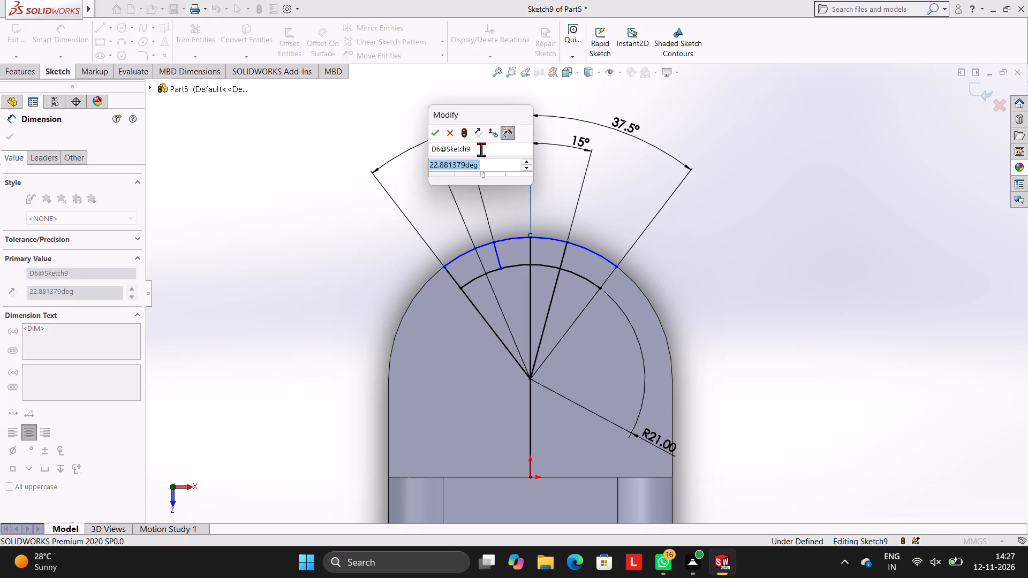
type("18.75")
key("Return")
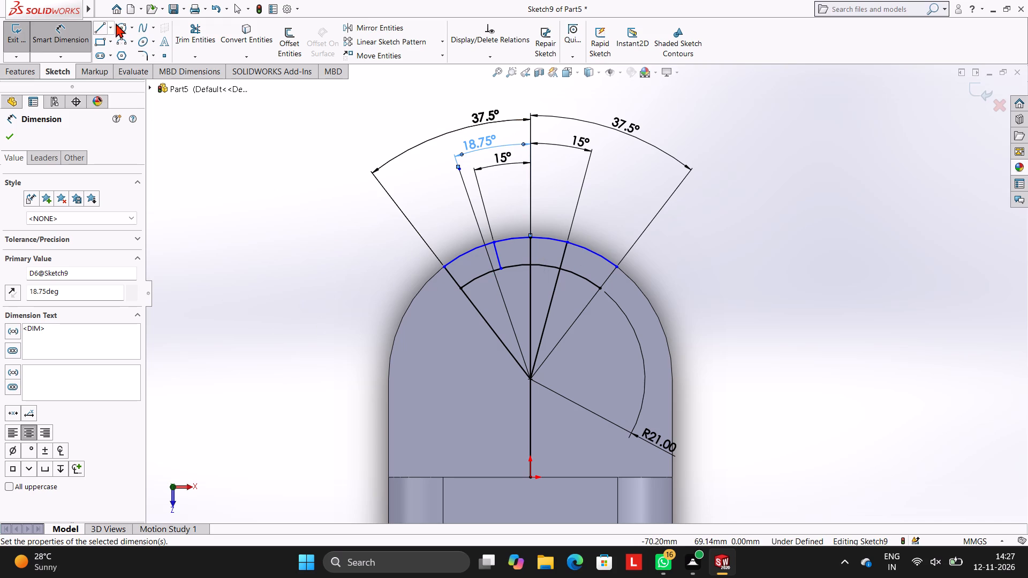
Draw a line about 42 mm long from the arc centre, up between the right 15° and 37.5° lines.
left_click(101, 24)
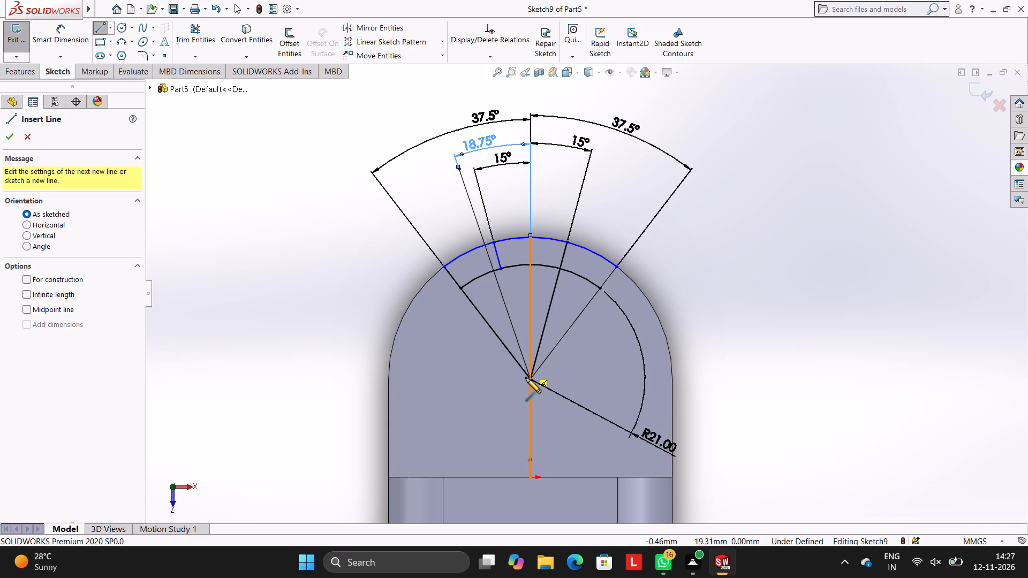
left_click(532, 378)
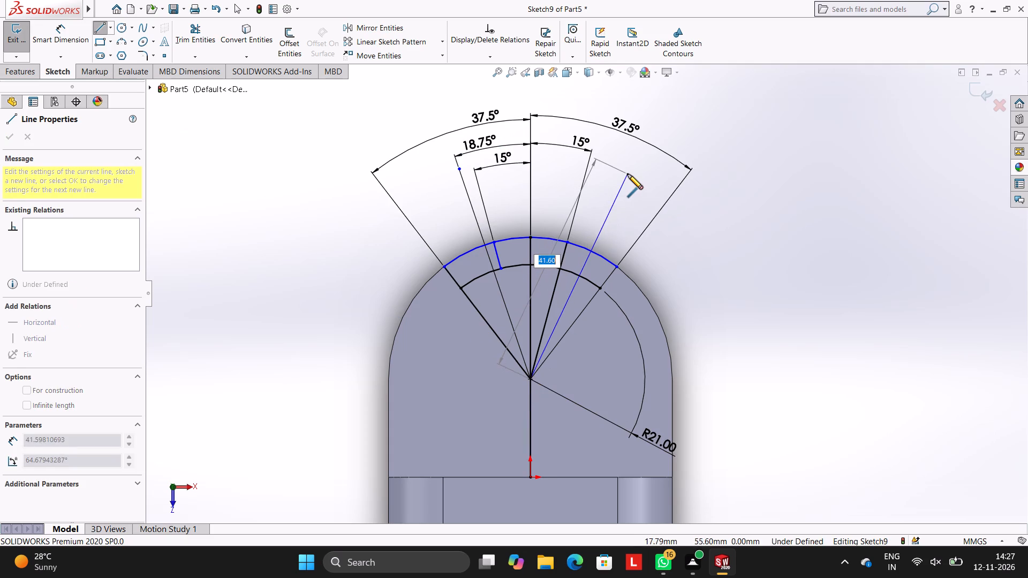
left_click(628, 174)
key("Escape")
key("Escape")
key("Escape")
key("Escape")
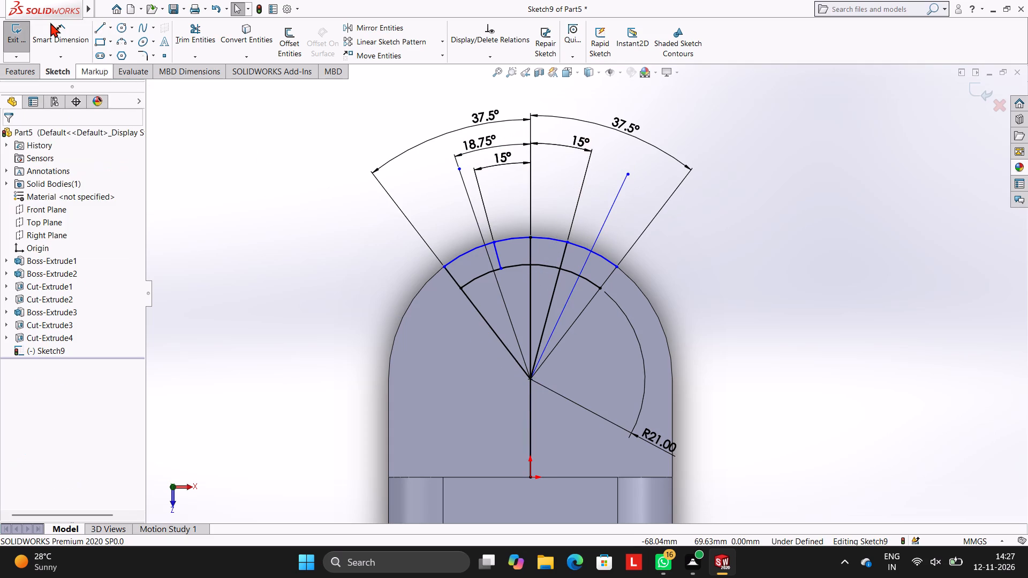
Dimension the angle between the vertical centre line and the new right slanted line as 18.75°.
left_click(77, 25)
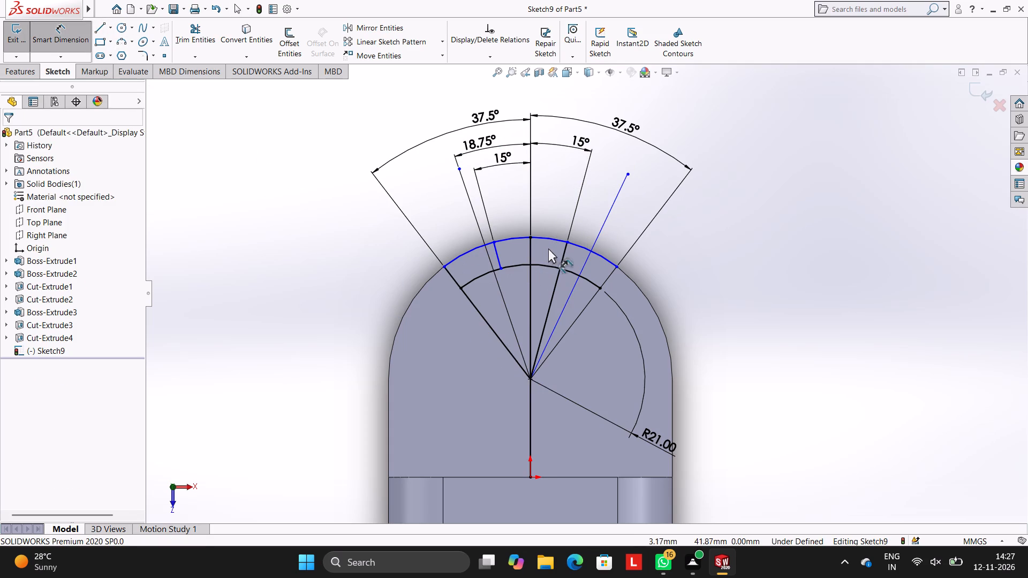
left_click(532, 249)
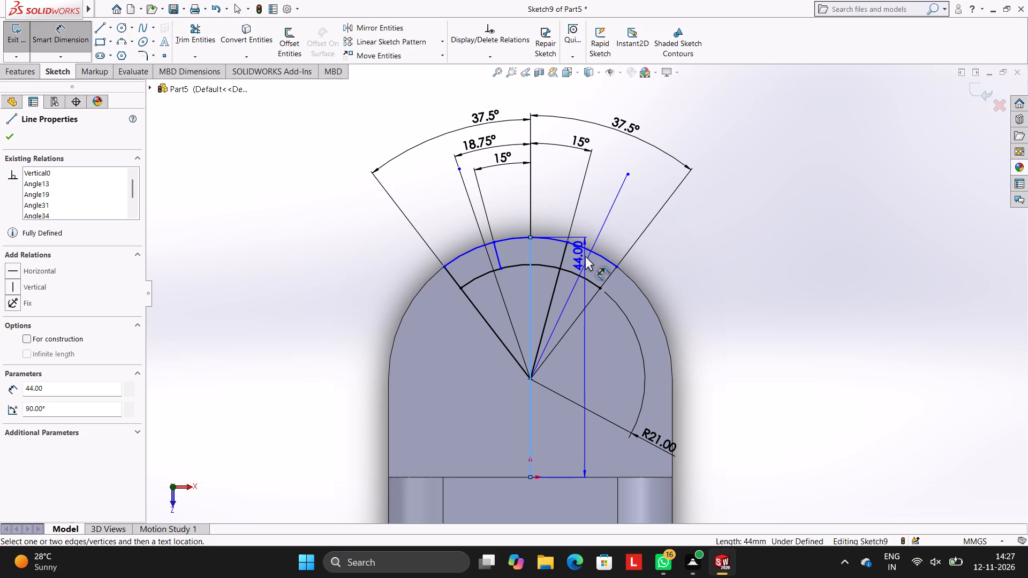
left_click(588, 256)
left_click(600, 174)
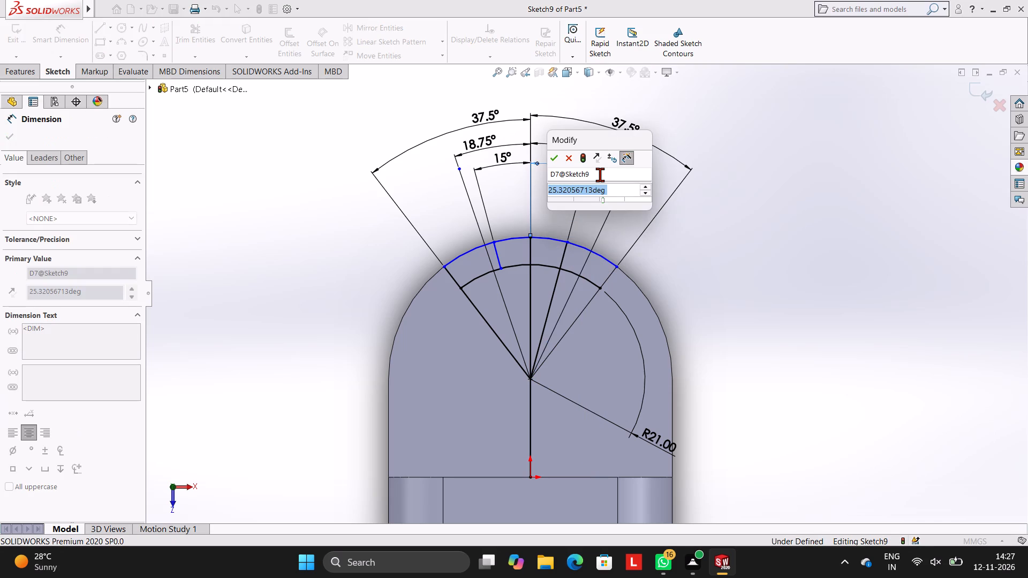
type("18.75")
key("Return")
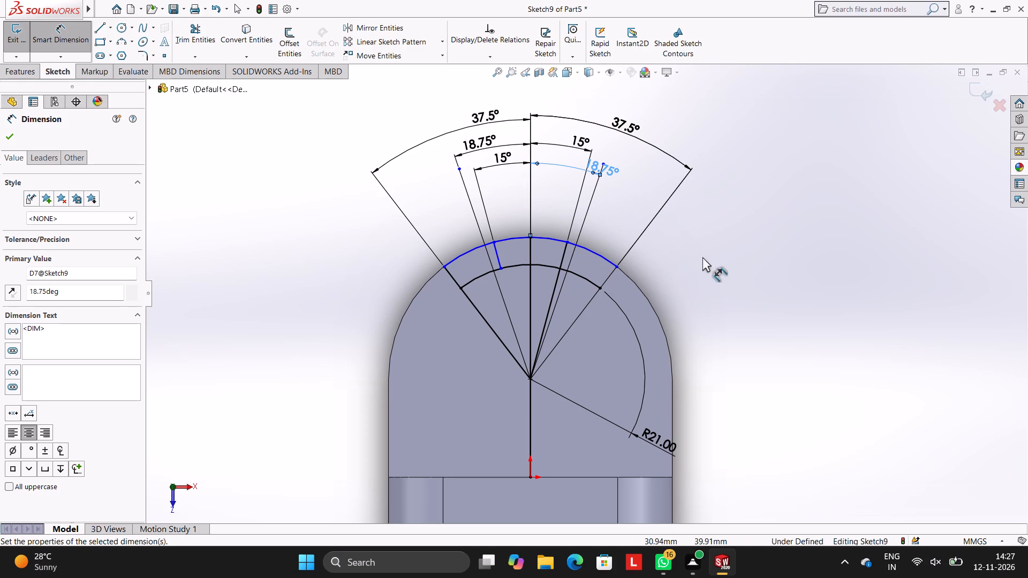
Undo the 18.75° angle dimension on the right slanted line.
key("ctrl+z")
key("ctrl+z")
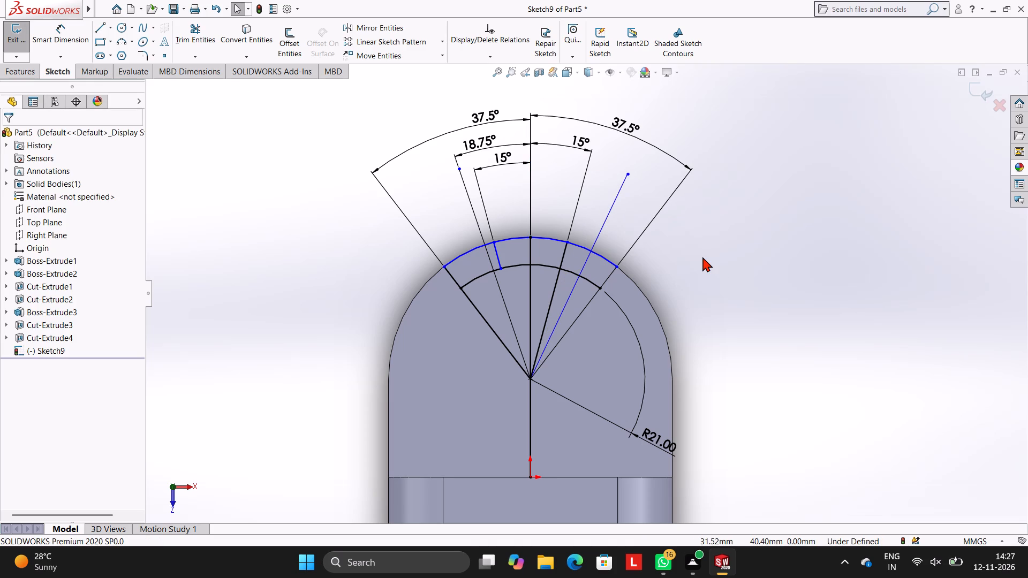
key("Escape")
key("Escape")
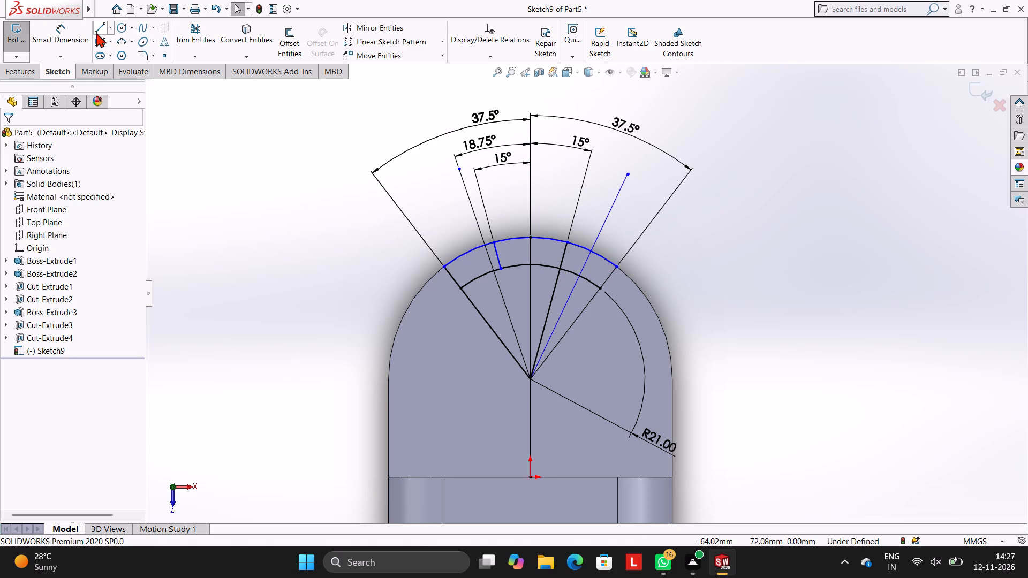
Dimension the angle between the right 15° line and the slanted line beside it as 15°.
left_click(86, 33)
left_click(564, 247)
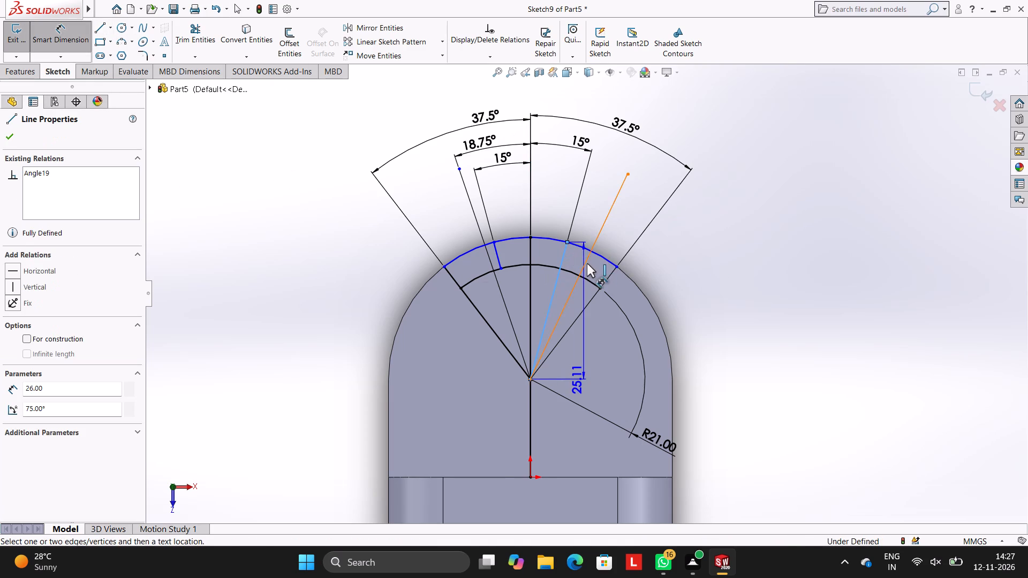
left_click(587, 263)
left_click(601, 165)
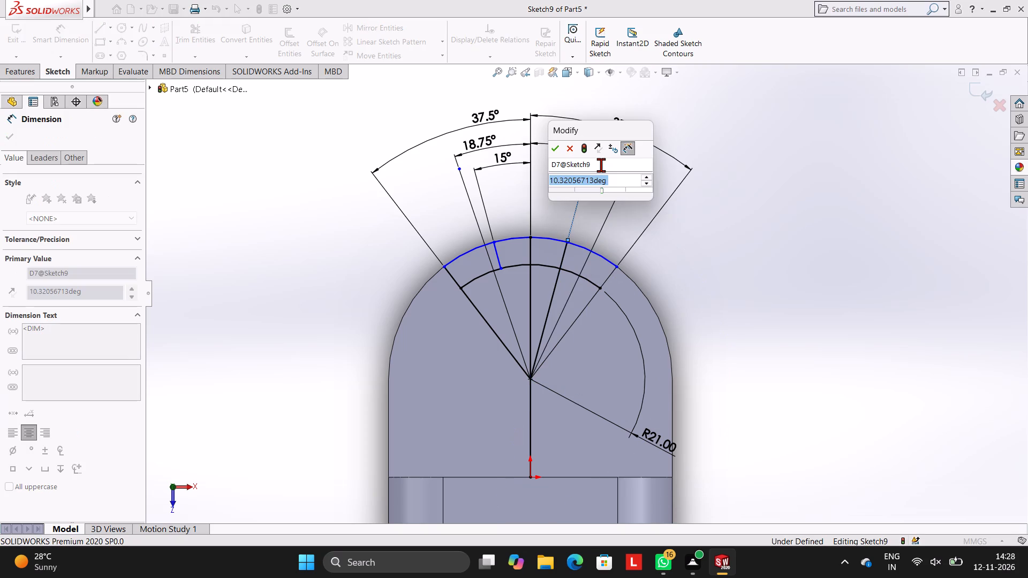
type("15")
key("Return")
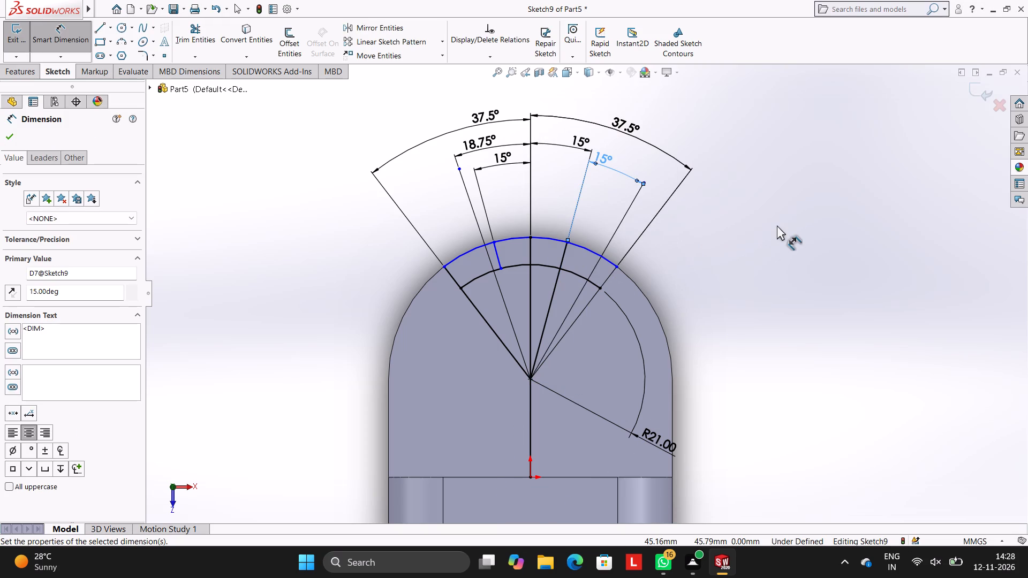
Undo the new 15° dimension, the right slanted line, and the left slanted line with its 18.75° dimension.
key("ctrl+z")
key("ctrl+z")
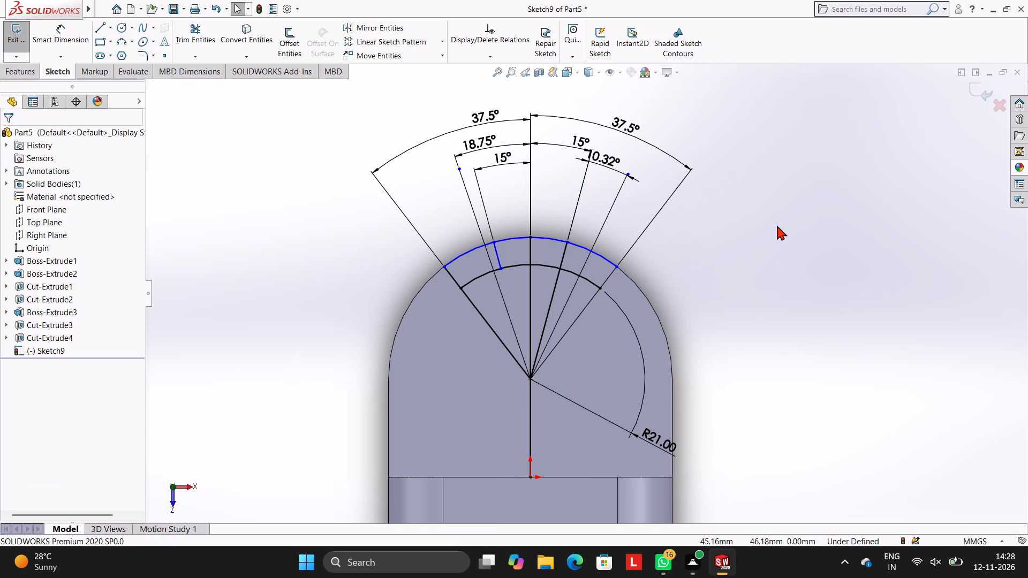
key("ctrl+z")
key("Escape")
key("ctrl+z")
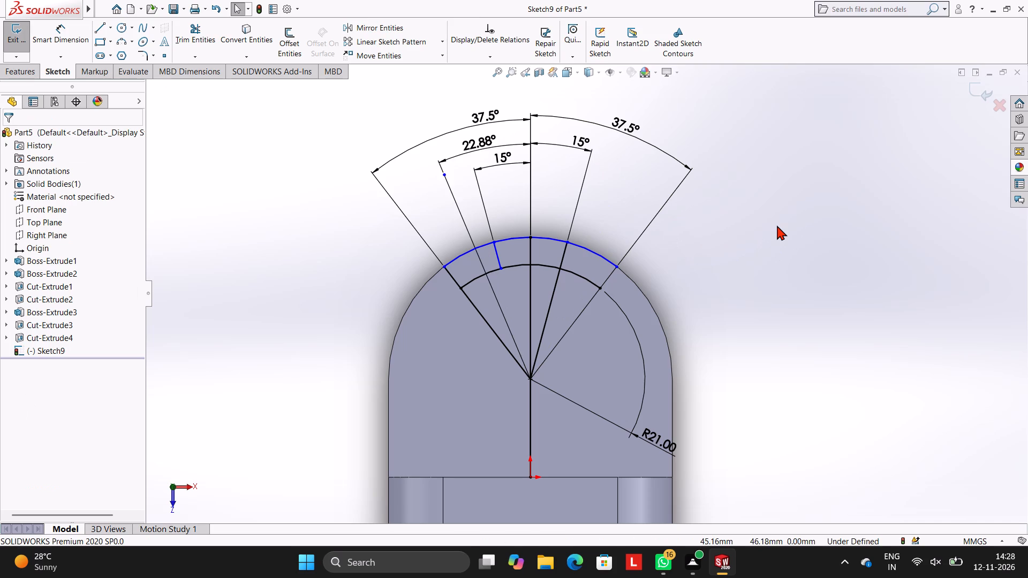
key("ctrl+z")
key("ctrl+z")
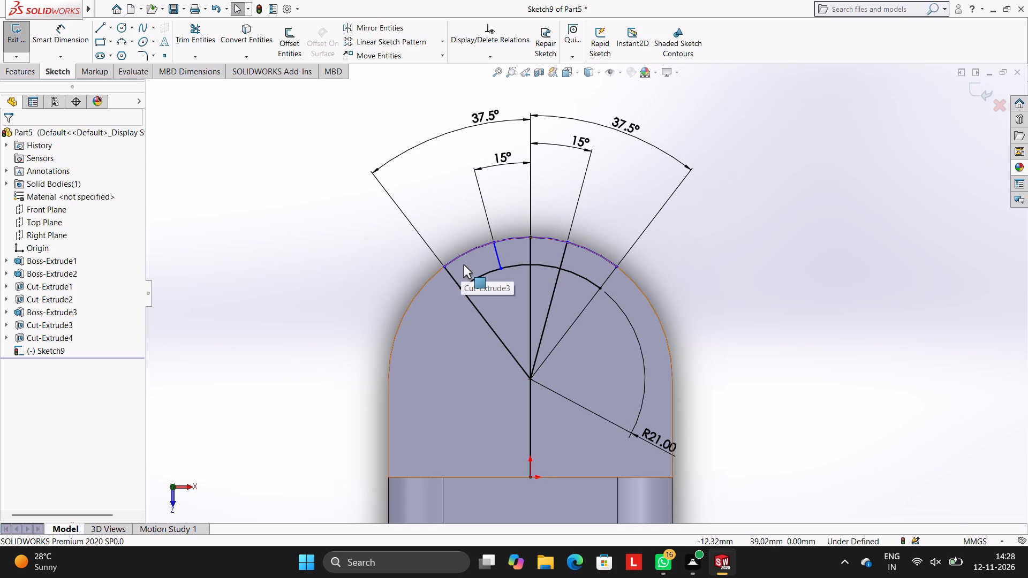
Trim away the whole left 37.5° line, both inside the inner arc and between the two arcs.
left_click(474, 310)
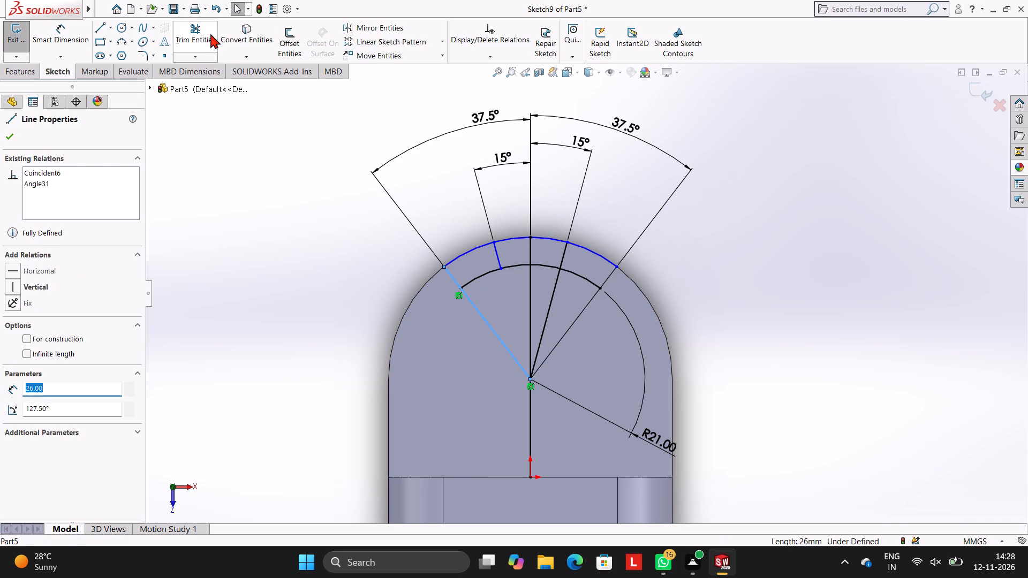
left_click(208, 34)
left_click(483, 316)
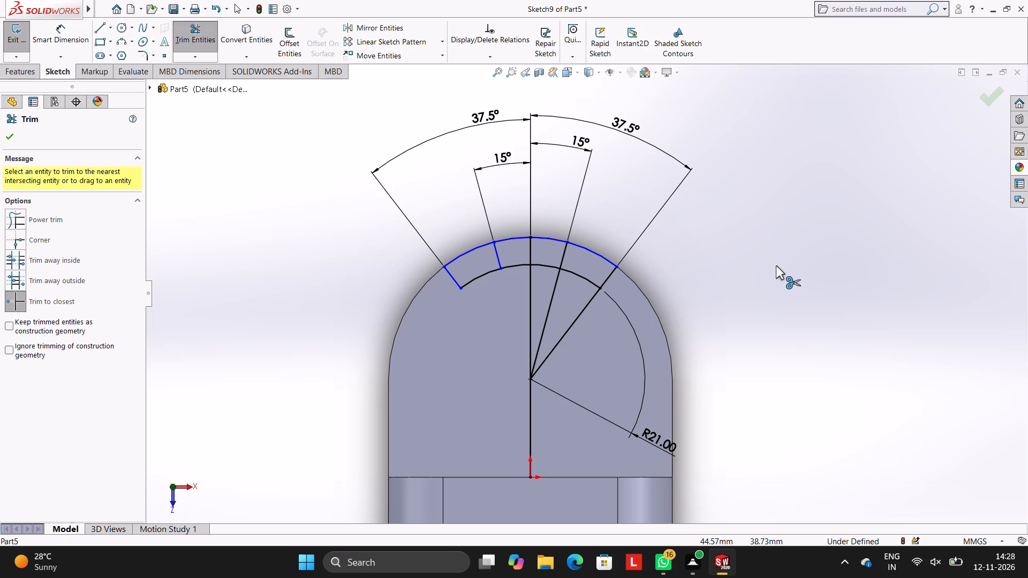
key("Escape")
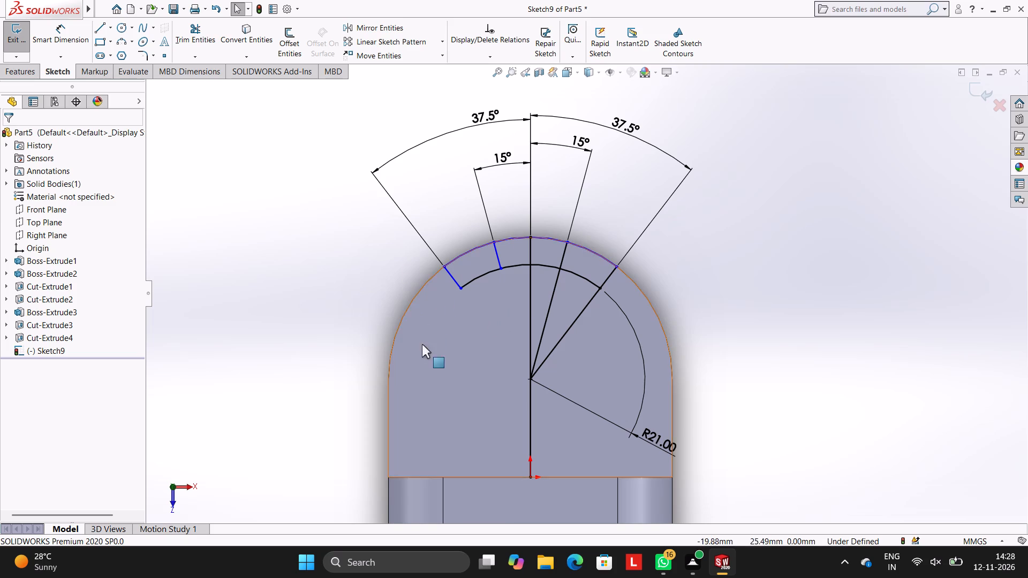
left_click(453, 272)
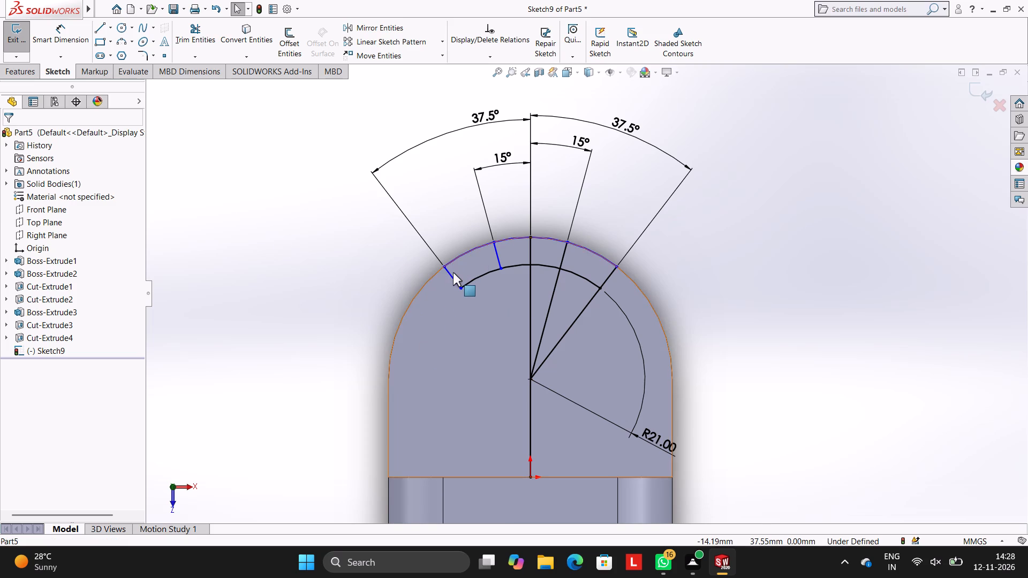
key("Escape")
key("Escape")
key("Escape")
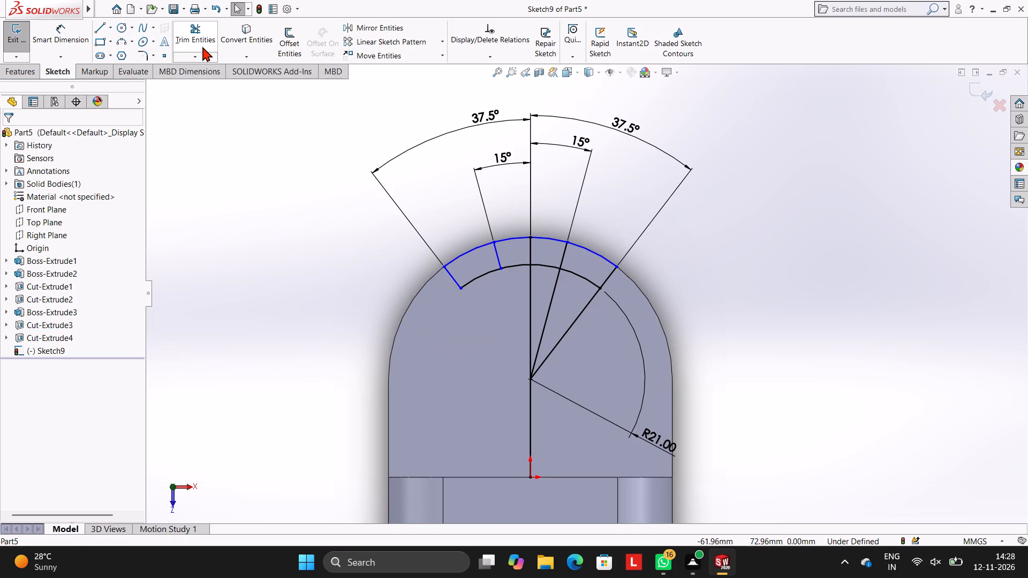
left_click(203, 43)
left_click(455, 282)
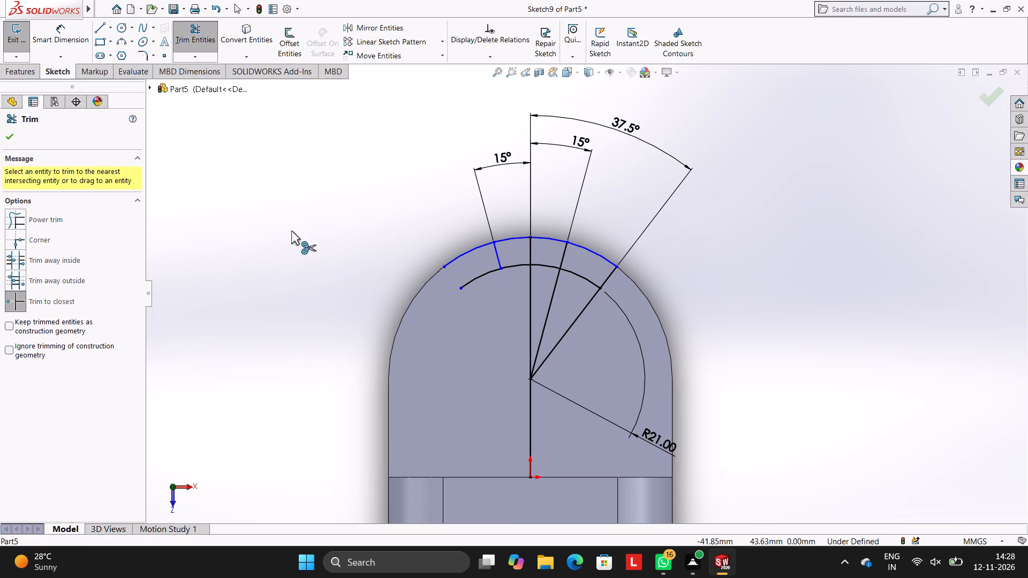
Draw a line about 44 mm long from the arc centre, slanting up and left past the outer arc.
left_click(101, 29)
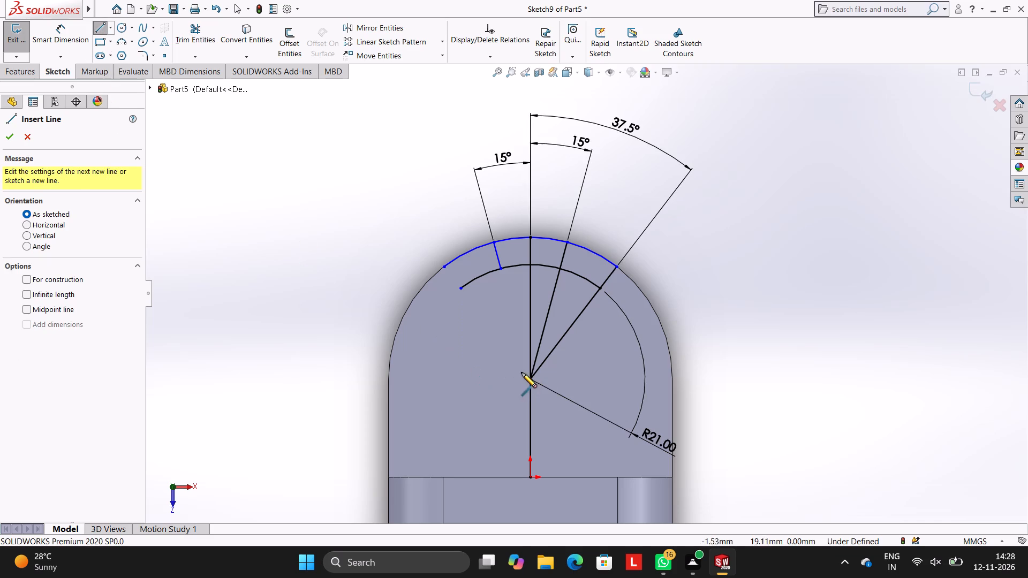
left_click(527, 379)
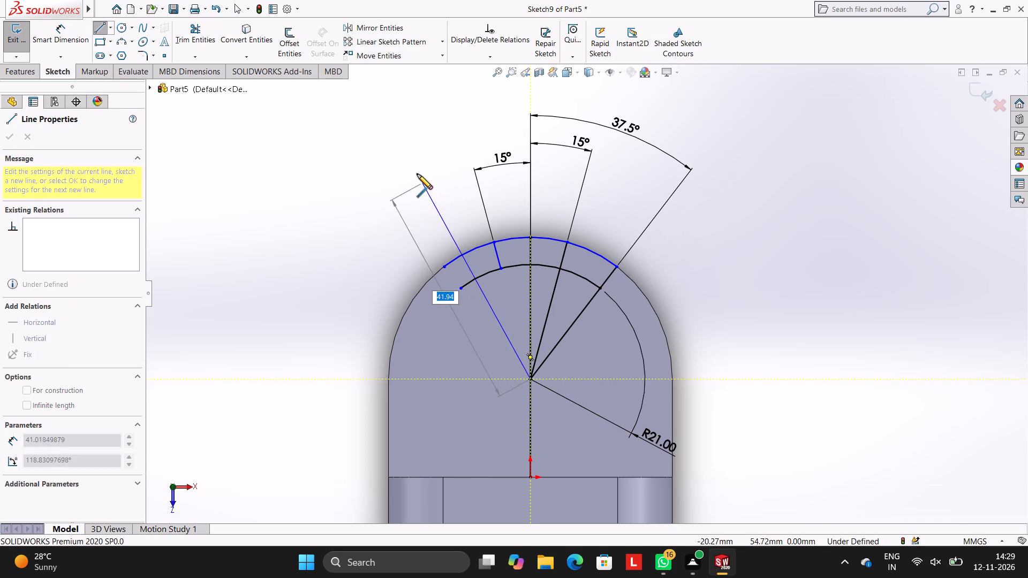
left_click(409, 170)
key("Escape")
key("Escape")
key("Escape")
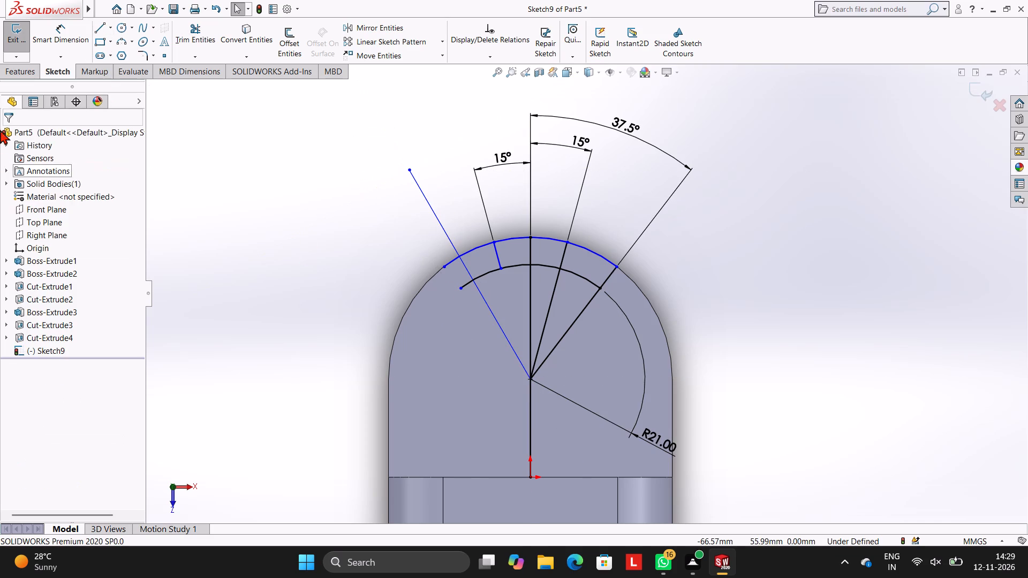
Dimension the angle between the left 15° line and the new left slanted line as 15°.
left_click(62, 40)
left_click(500, 254)
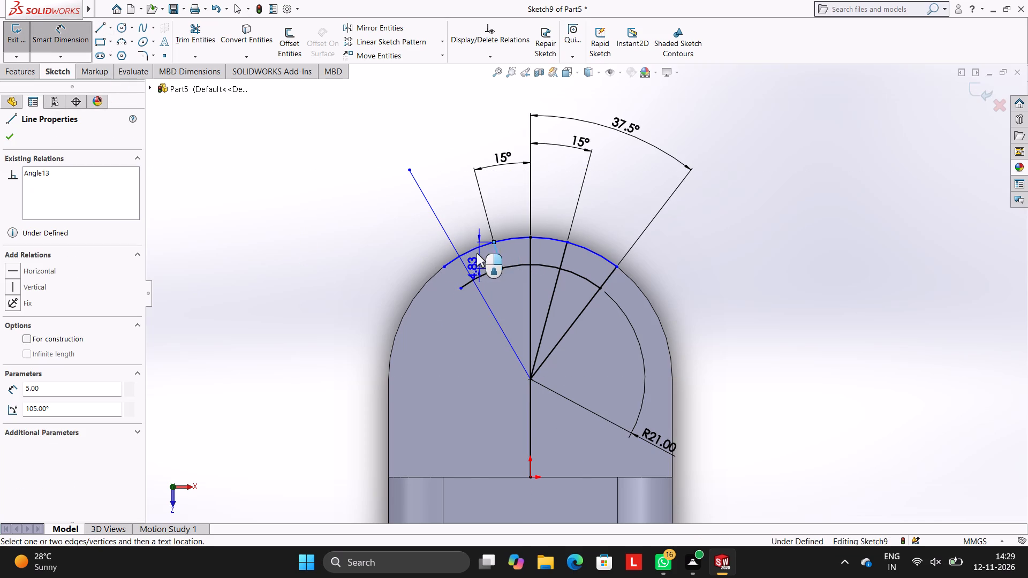
left_click(462, 259)
left_click(442, 155)
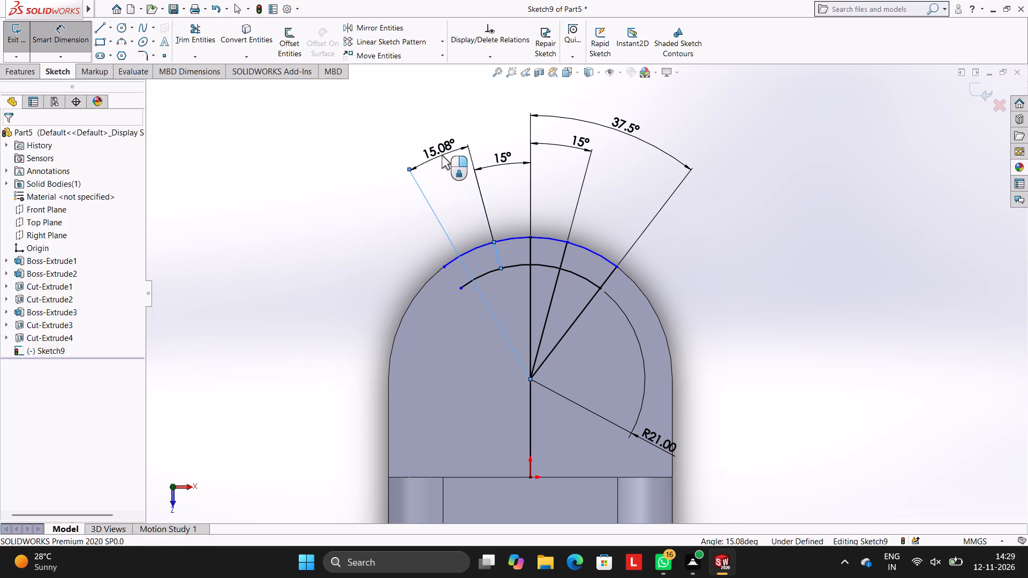
type("15")
key("Return")
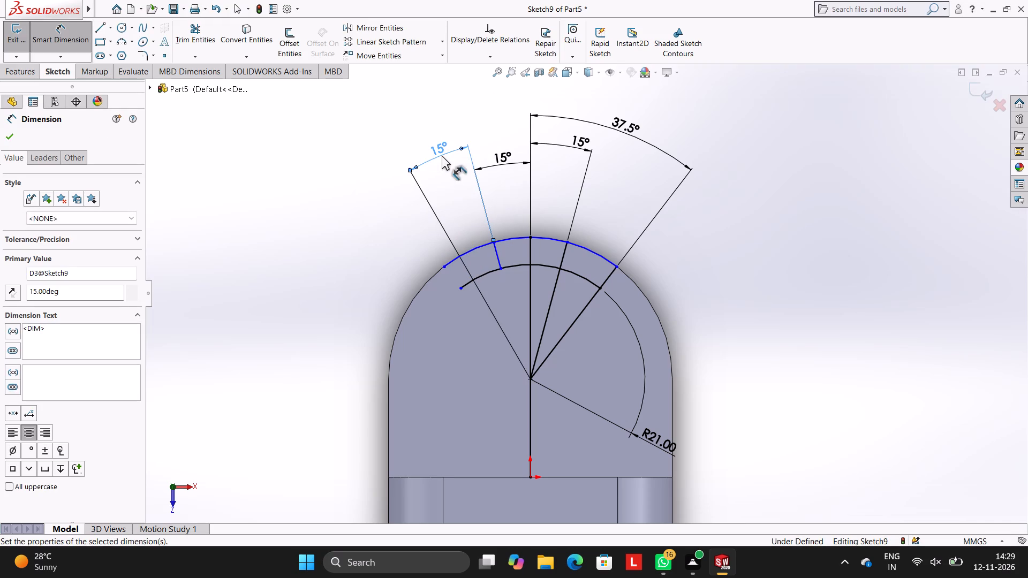
key("Escape")
key("Escape")
key("Escape")
key("Escape")
key("Escape")
key("Escape")
Trim the inner and outer arcs left of the vertical centre line to the span between the two left slanted lines.
left_click(199, 24)
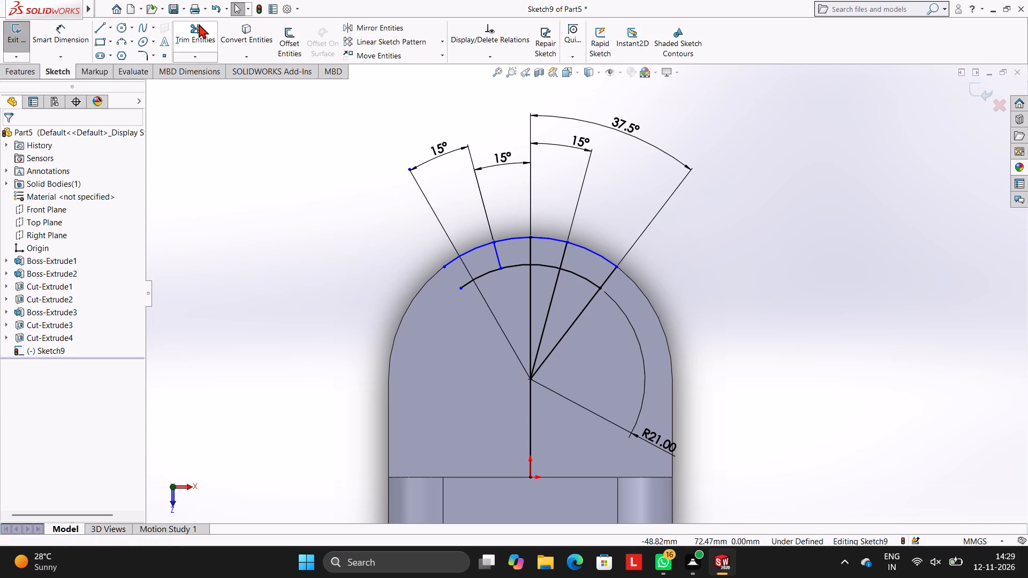
left_click(447, 267)
left_click(465, 285)
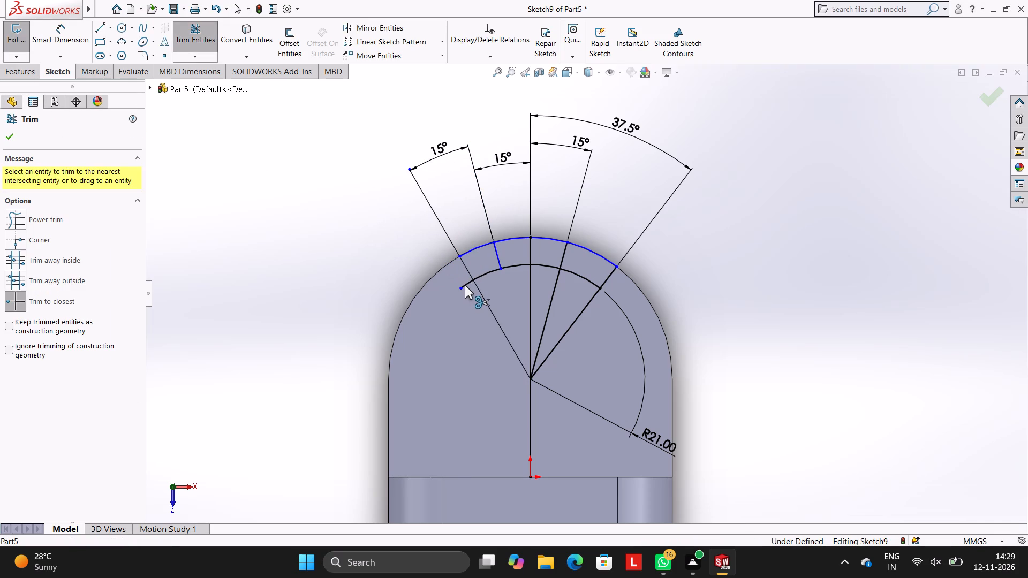
left_click(515, 265)
left_click(514, 241)
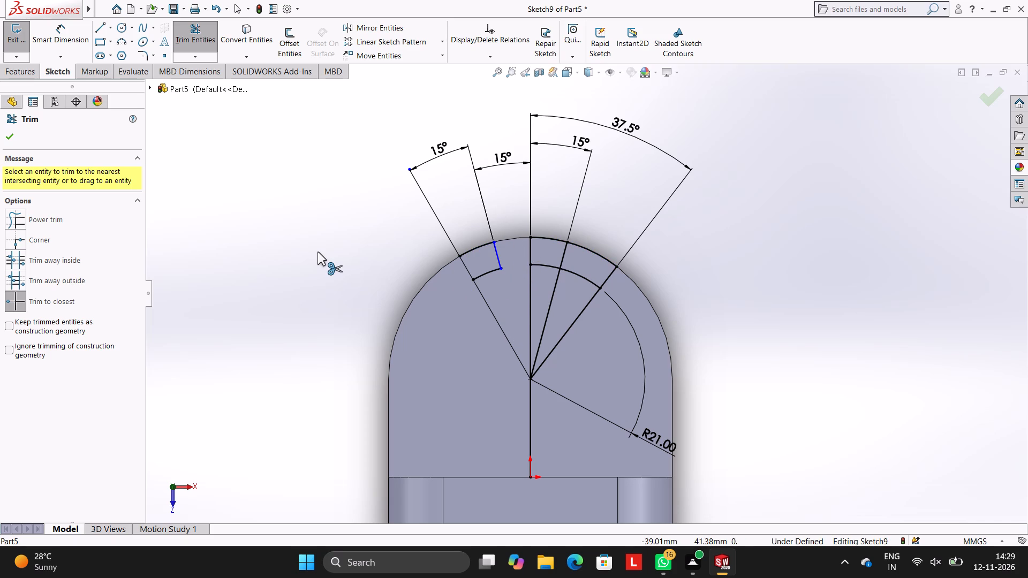
Trim the right 15° line inside the inner arc and trim away the whole right 37.5° line.
left_click(553, 285)
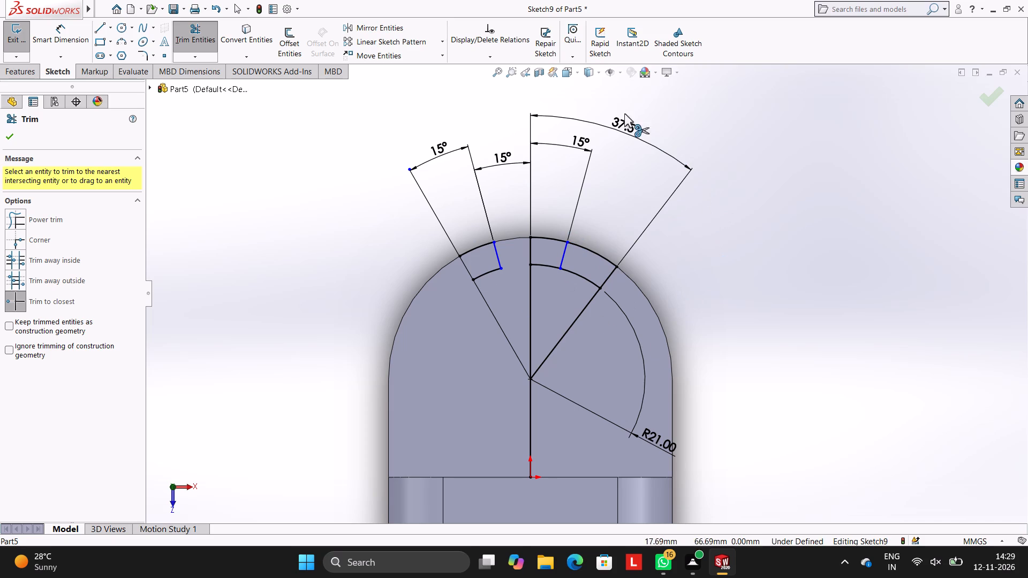
left_click(588, 301)
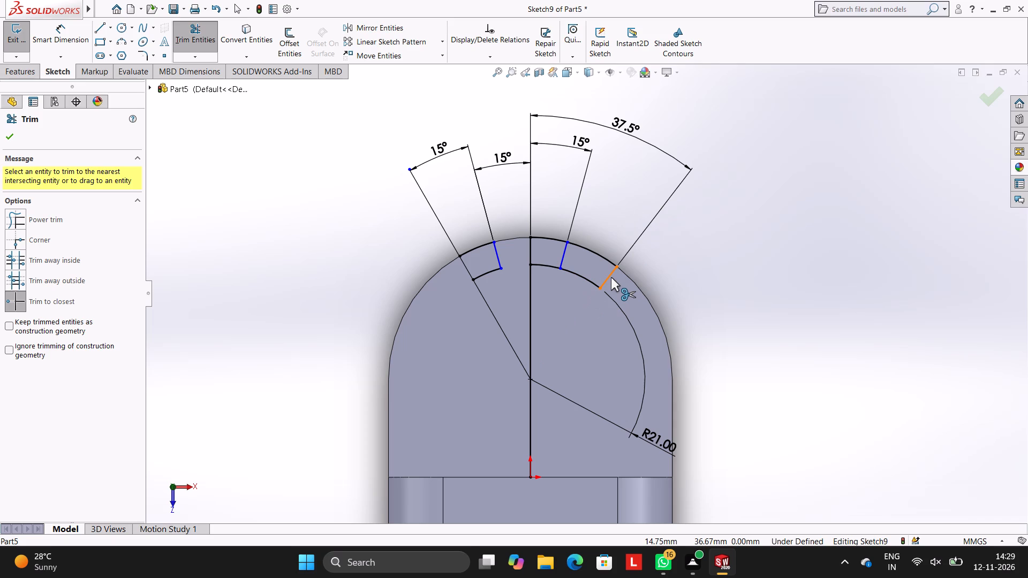
left_click(611, 277)
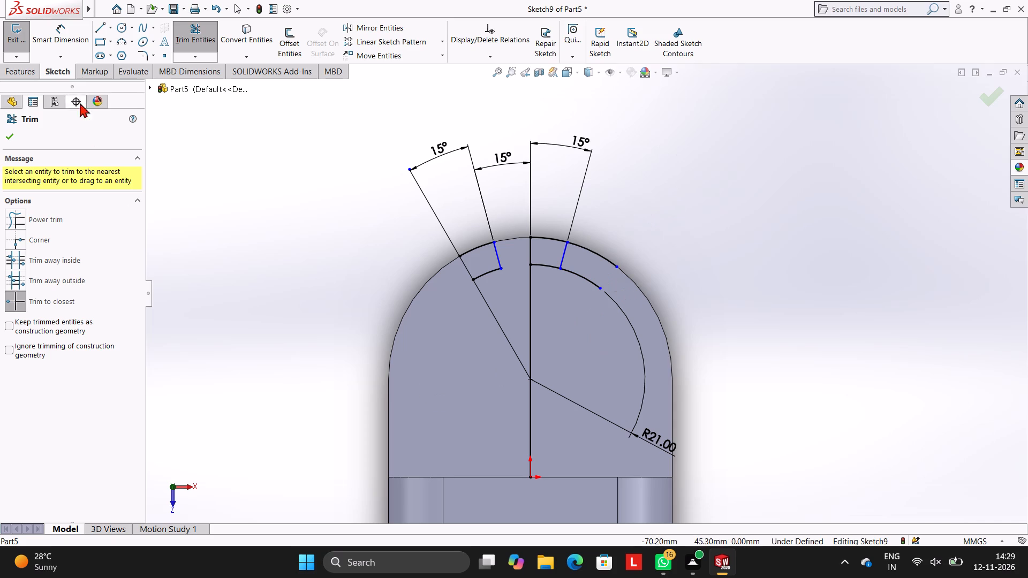
Draw a line about 55 mm long from the arc centre, slanting up and right past the outer arc.
left_click(97, 28)
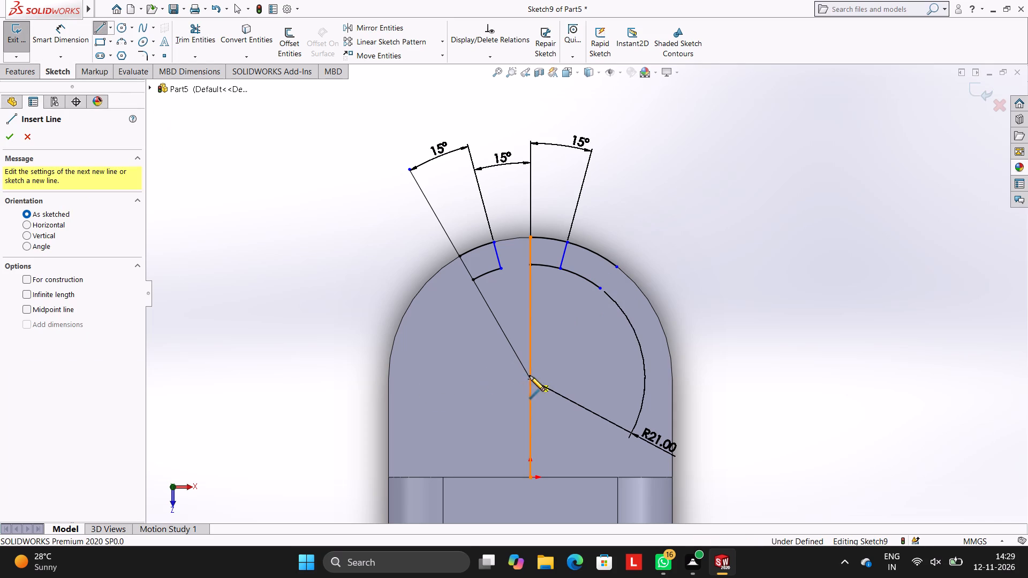
left_click(531, 382)
left_click(717, 142)
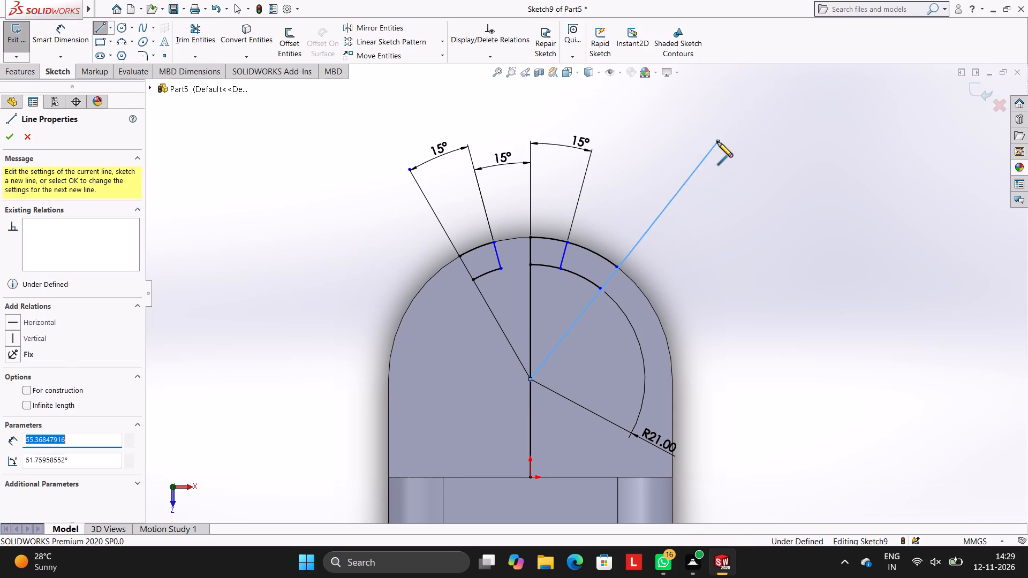
key("Escape")
key("Escape")
key("Escape")
Dimension the angle between the long left slanted line and the new right slanted line as 75°.
left_click(84, 40)
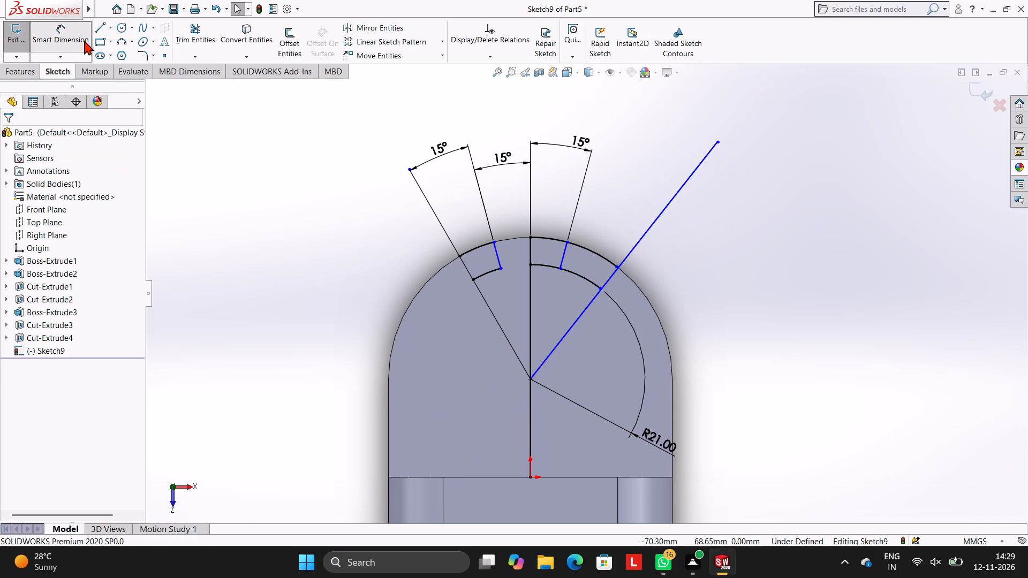
left_click(494, 316)
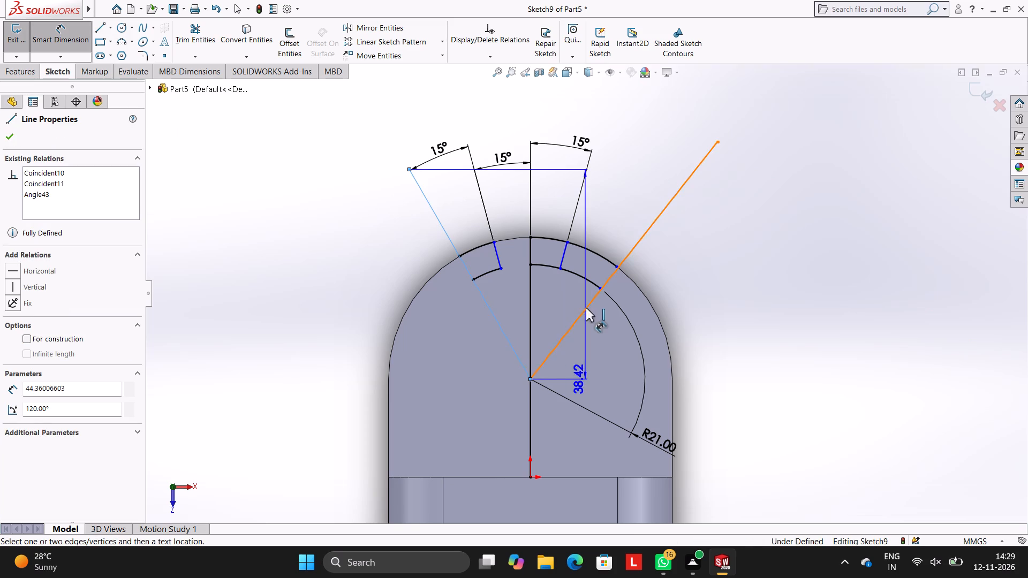
left_click(586, 308)
left_click(626, 108)
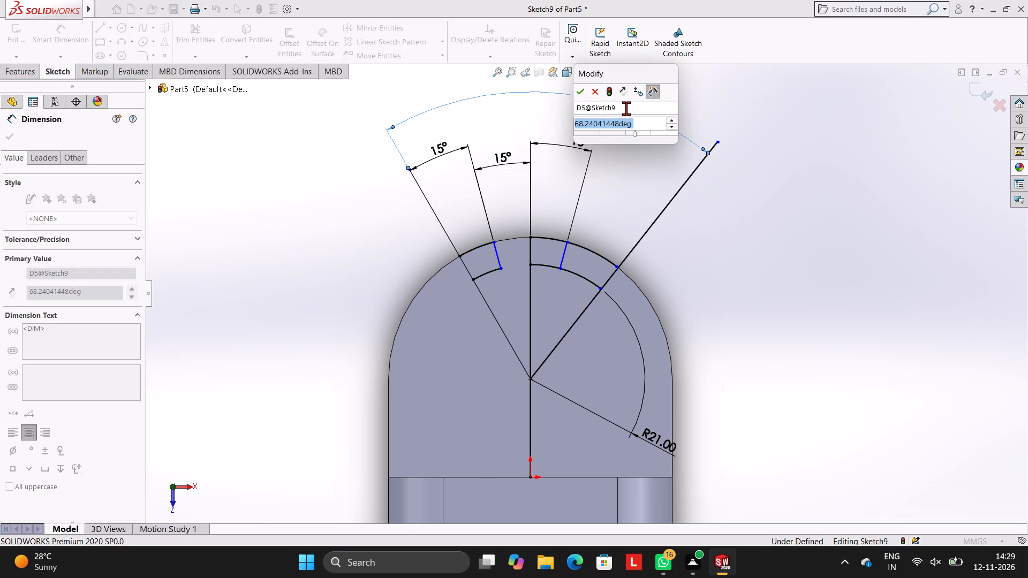
type("75")
key("Return")
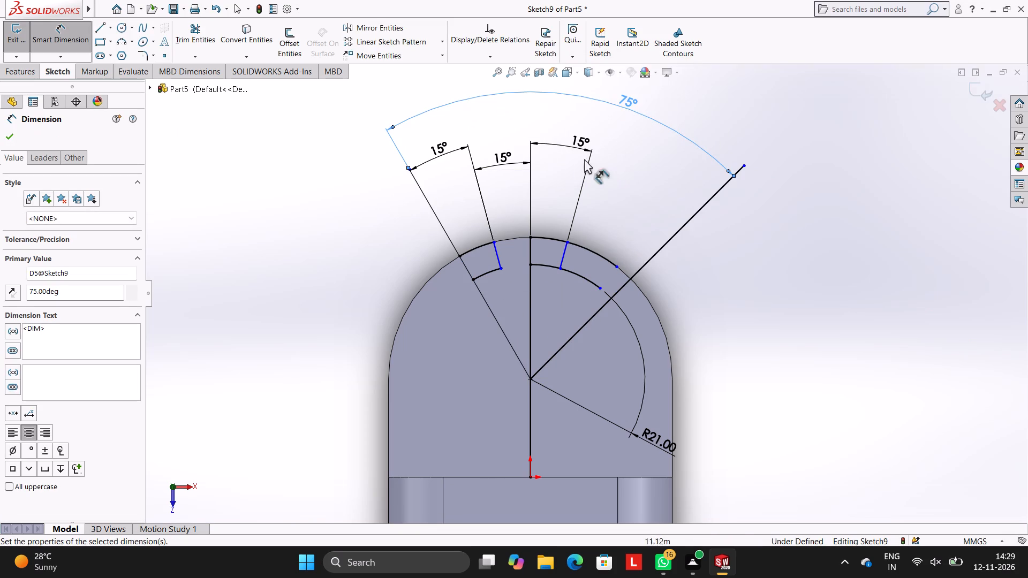
key("Escape")
key("Escape")
key("Escape")
key("Escape")
key("Escape")
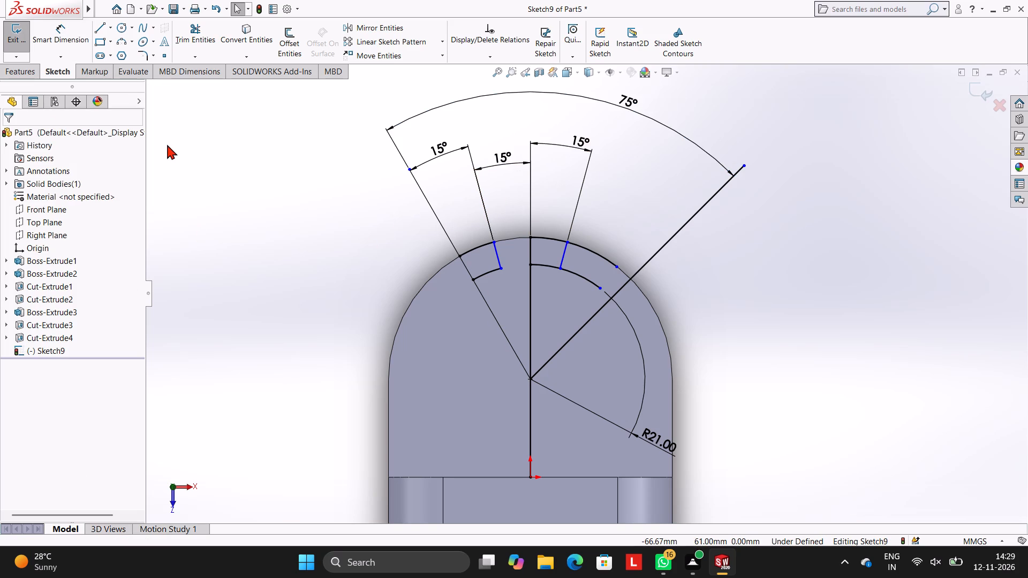
Delete the outer arc and the 21 mm radius inner arc right of the vertical centre line.
left_click(587, 248)
key("Delete")
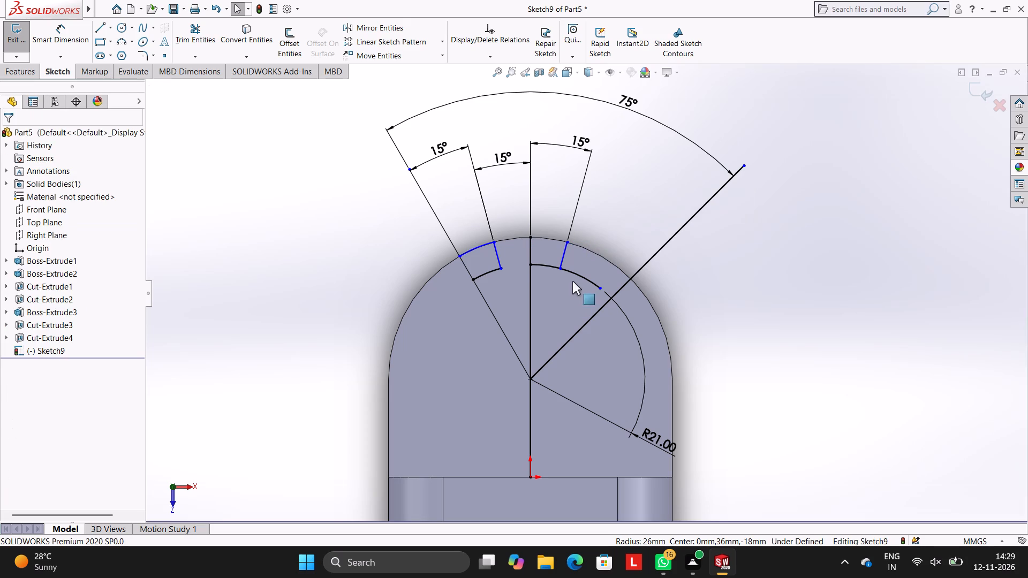
left_click(576, 277)
key("Delete")
left_click(454, 281)
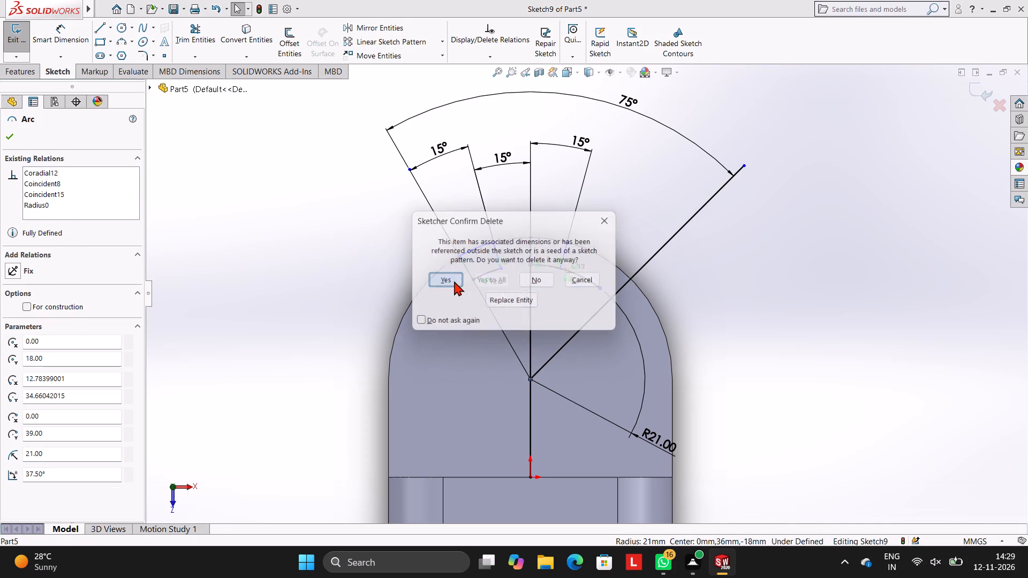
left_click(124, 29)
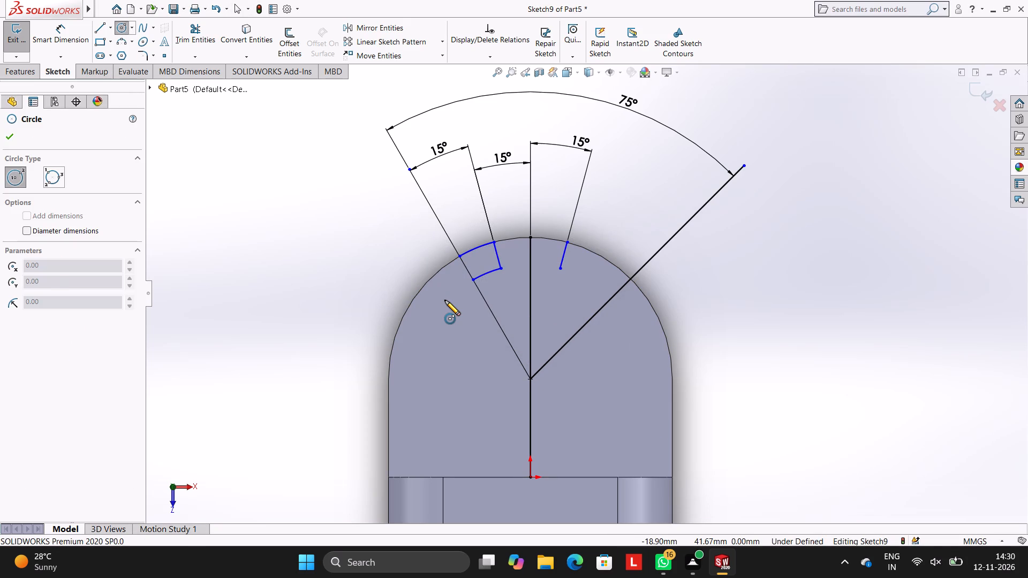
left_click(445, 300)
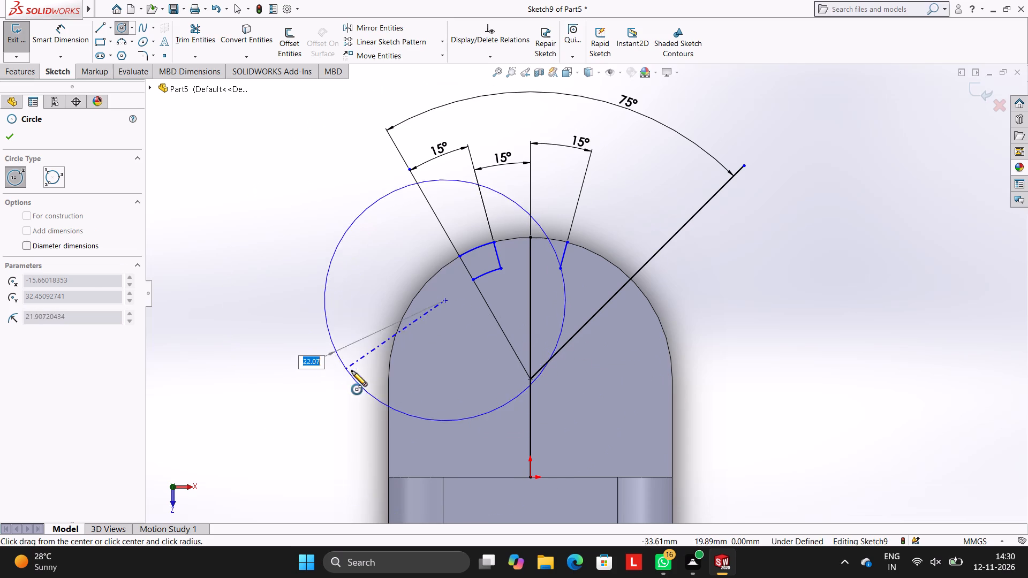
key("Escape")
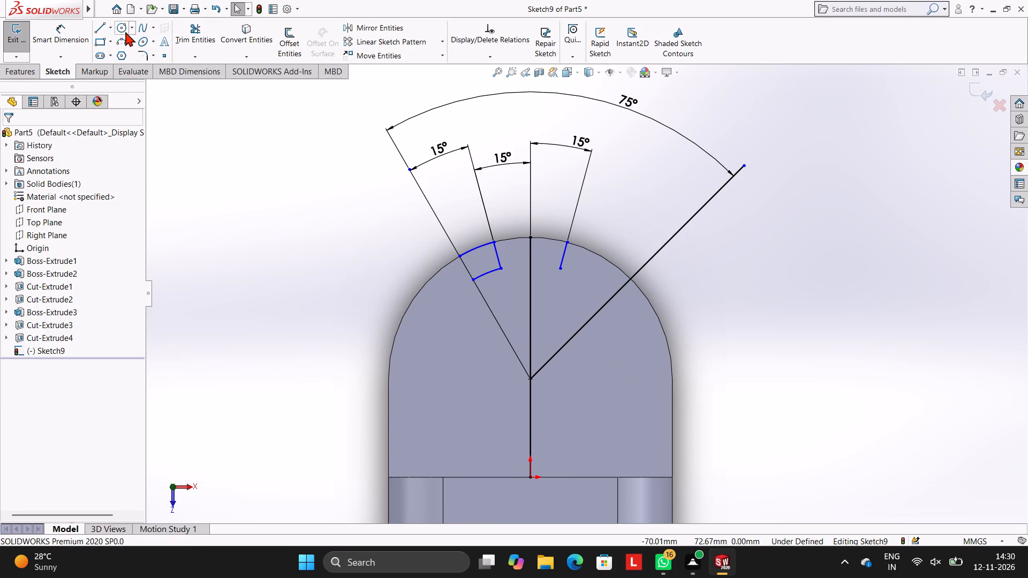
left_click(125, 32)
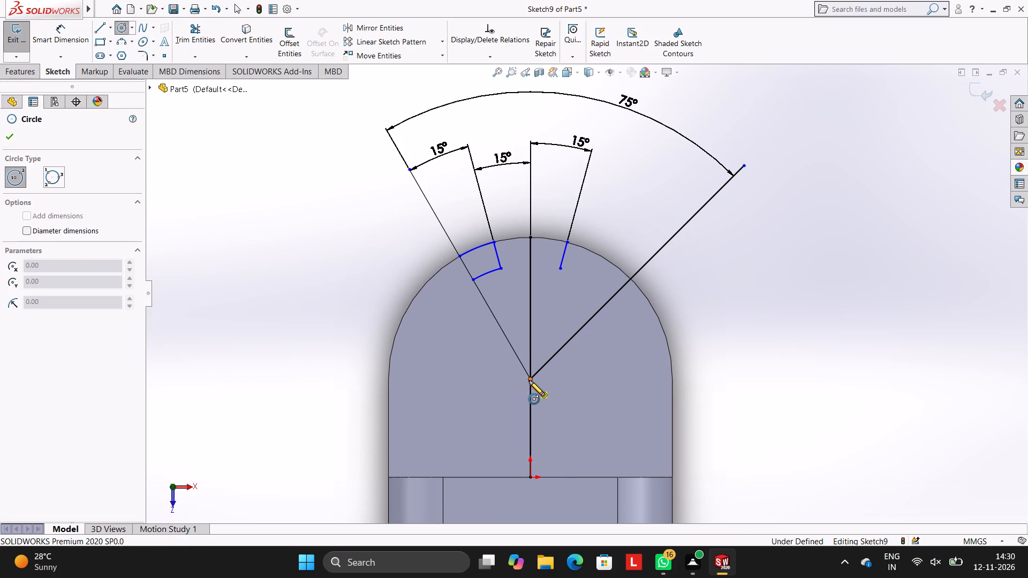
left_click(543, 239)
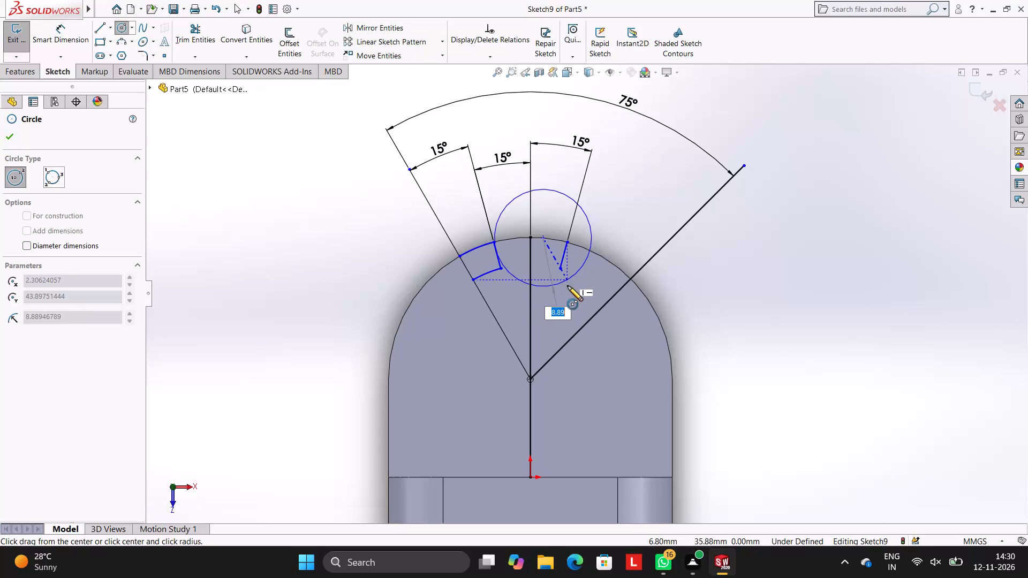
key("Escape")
Draw a circle centred on the arc centre, reaching out to the lug's rounded edge.
left_click(120, 24)
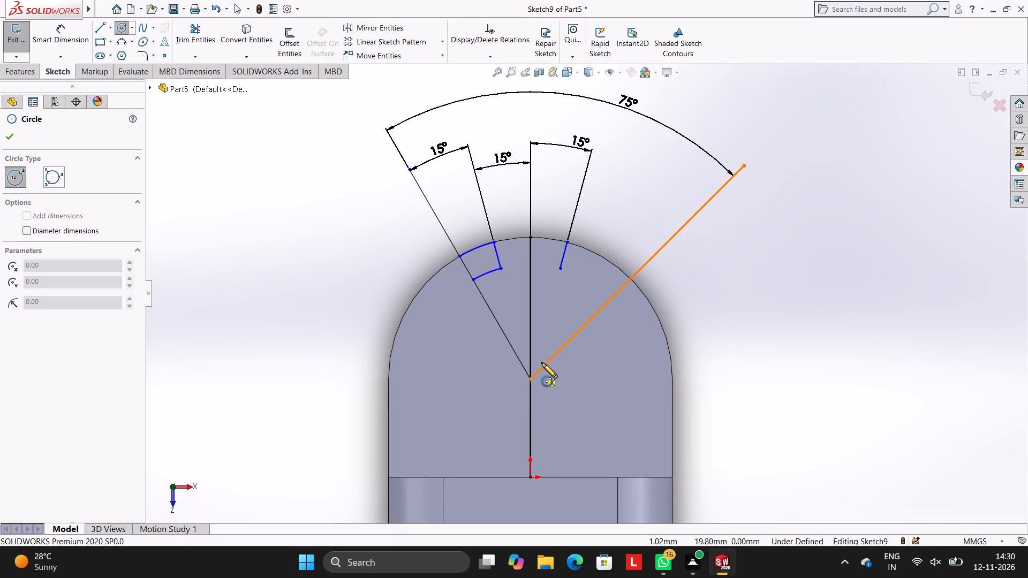
left_click(531, 379)
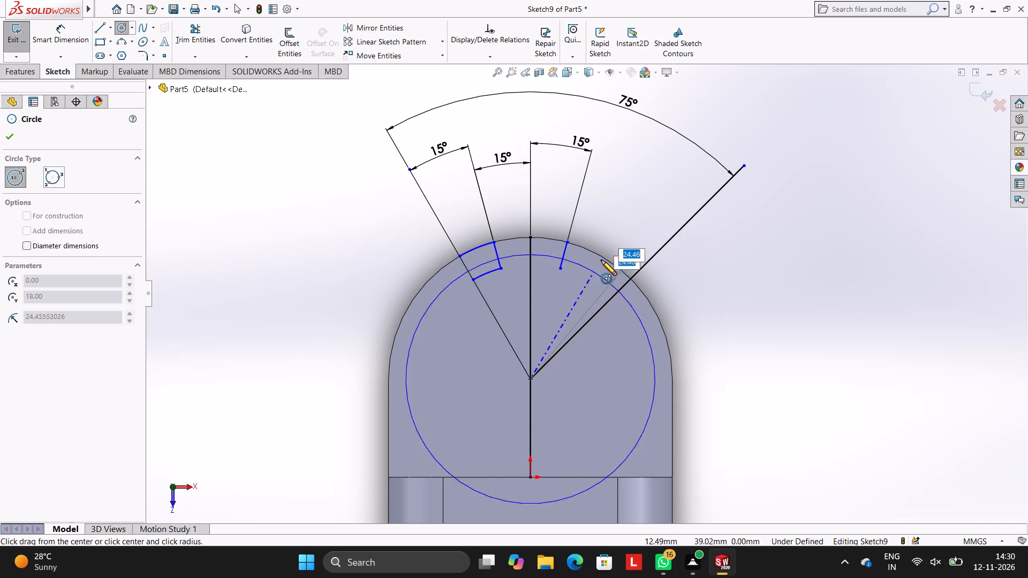
left_click(603, 257)
key("Escape")
key("Escape")
key("Escape")
key("Escape")
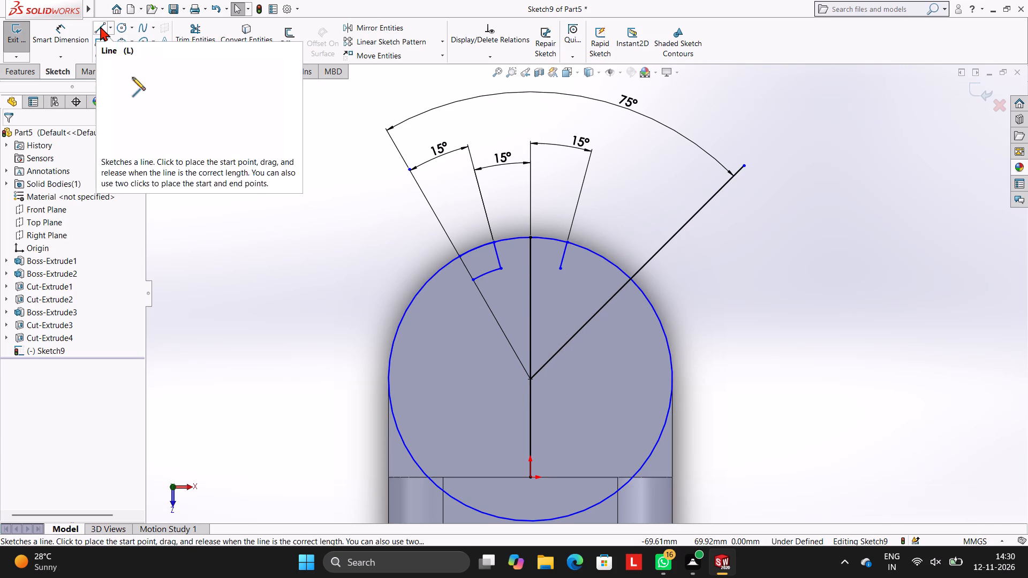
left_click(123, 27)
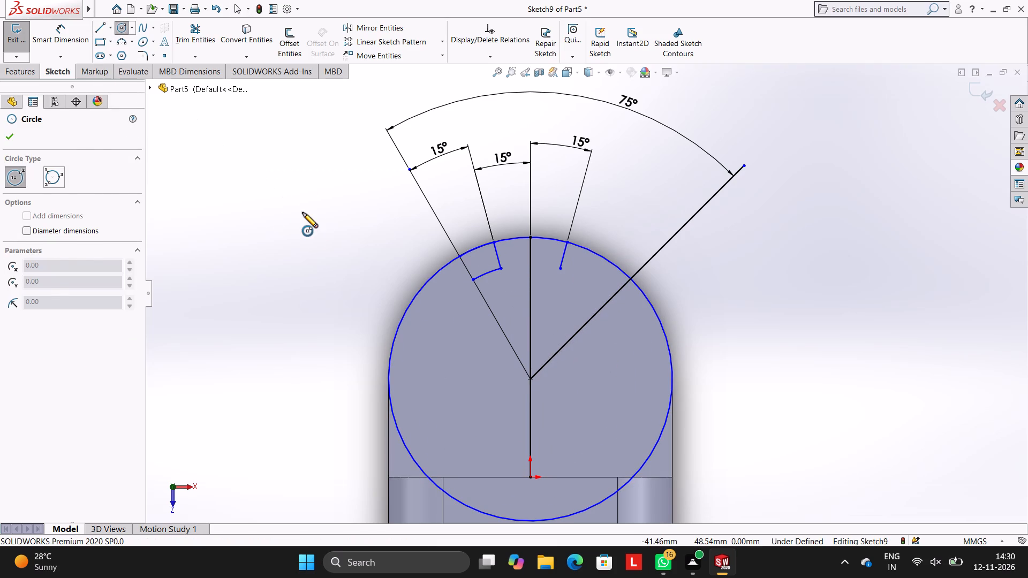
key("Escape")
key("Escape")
Trim away the old inner and outer arc pieces between the two left slanted lines.
left_click(203, 33)
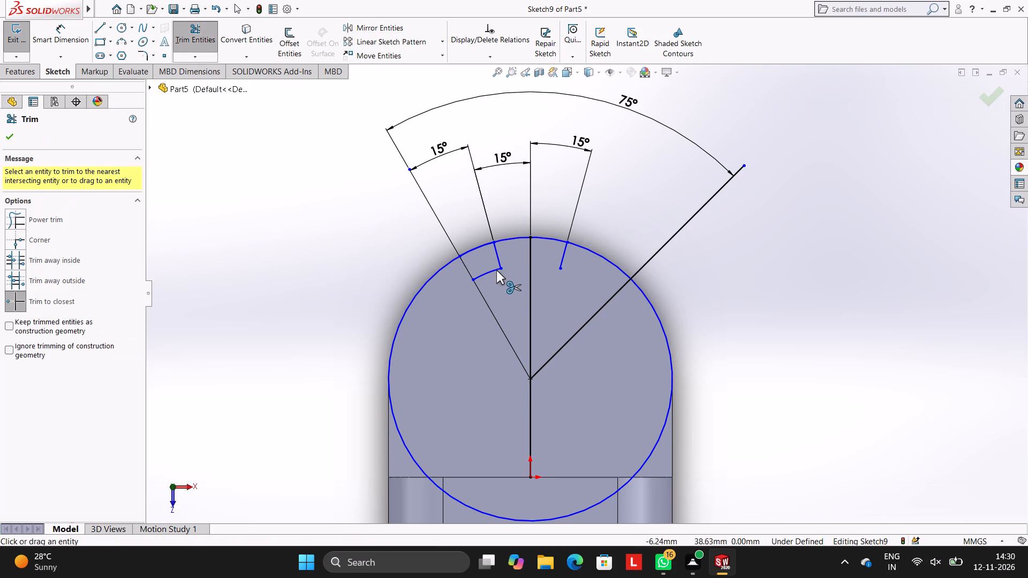
left_click(490, 272)
left_click(472, 247)
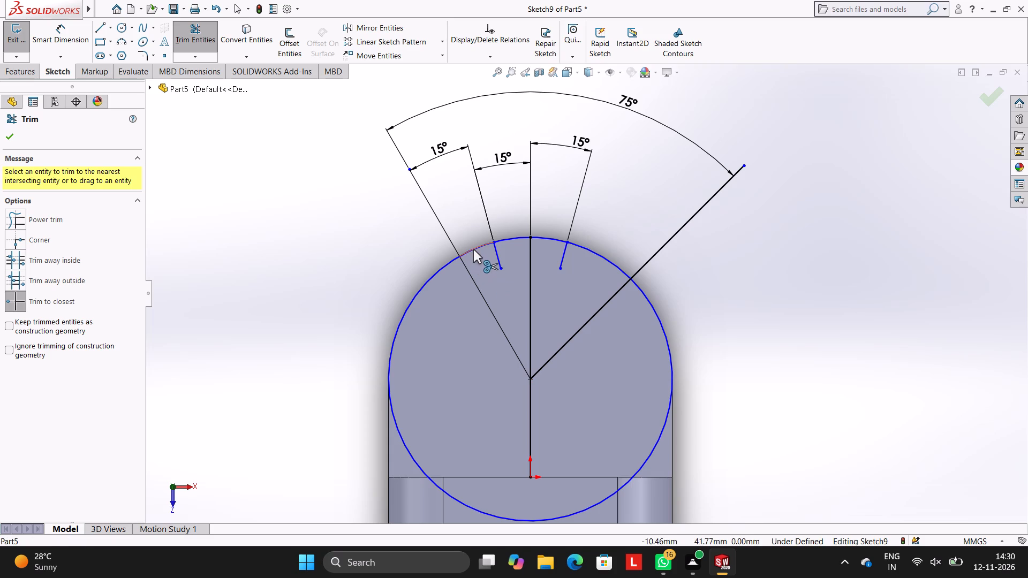
Draw a 21 mm radius circle centred on the arc centre, passing through the right 15° line's inner endpoint.
left_click(122, 27)
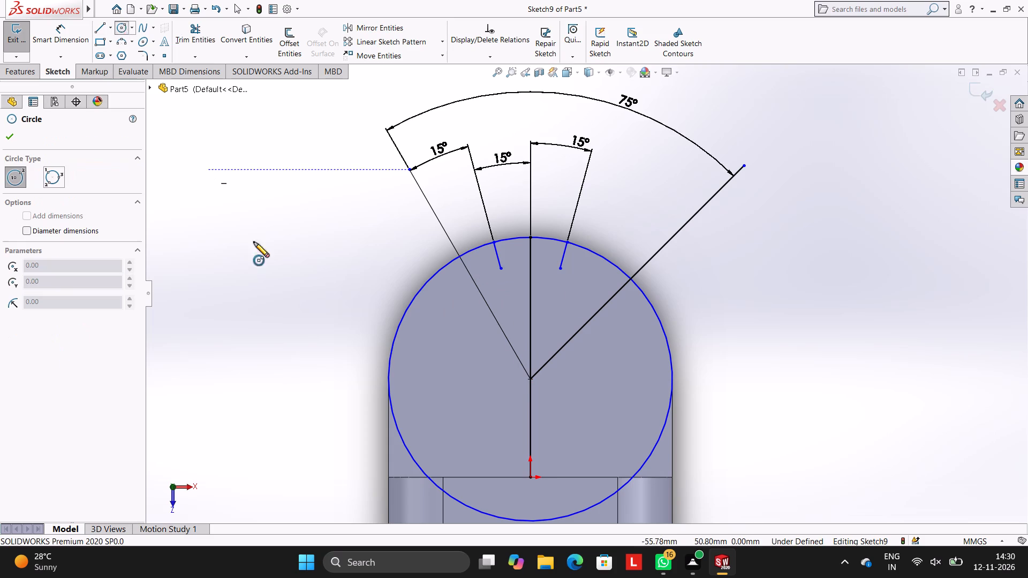
left_click(530, 379)
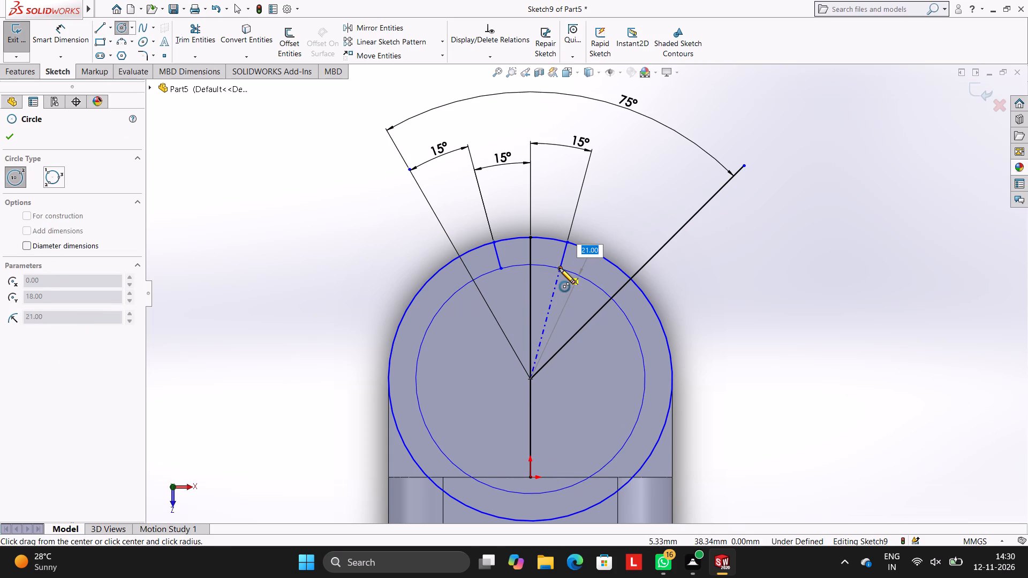
left_click(560, 268)
key("Escape")
key("Escape")
key("Escape")
key("Escape")
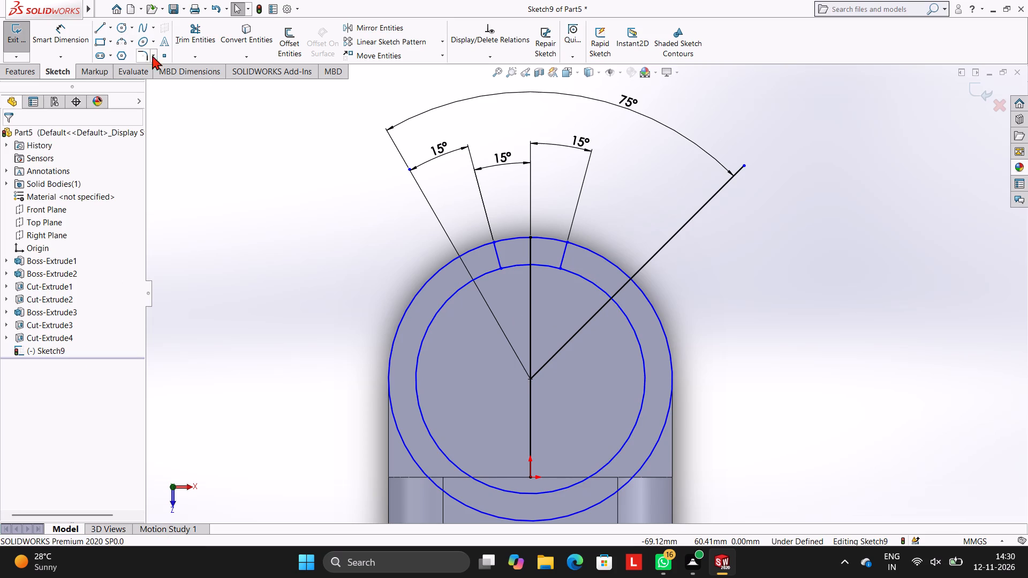
Trim both circles outside the outermost slanted lines and between the left 15° line and the vertical centre line.
left_click(215, 39)
left_click(406, 307)
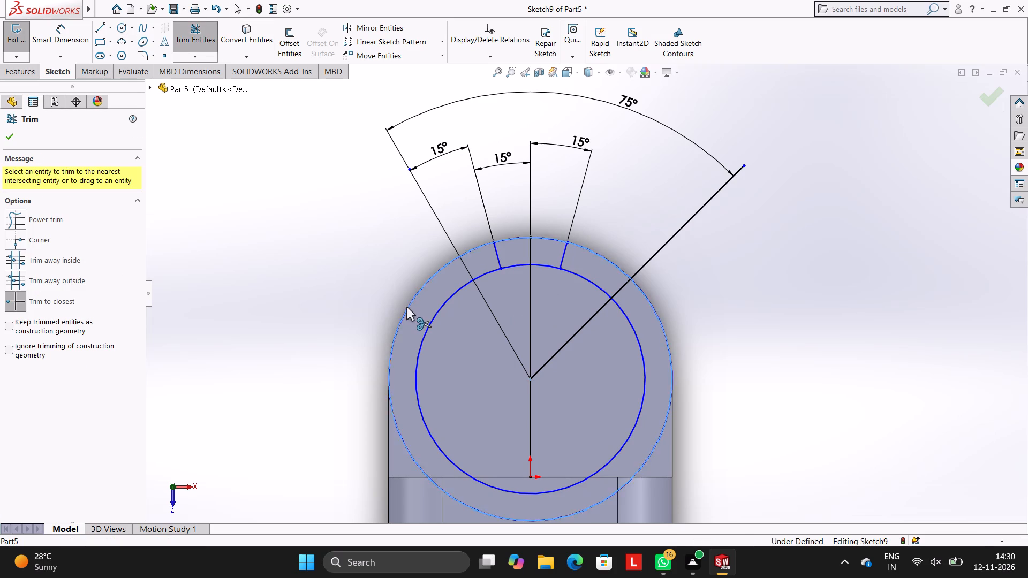
left_click(432, 322)
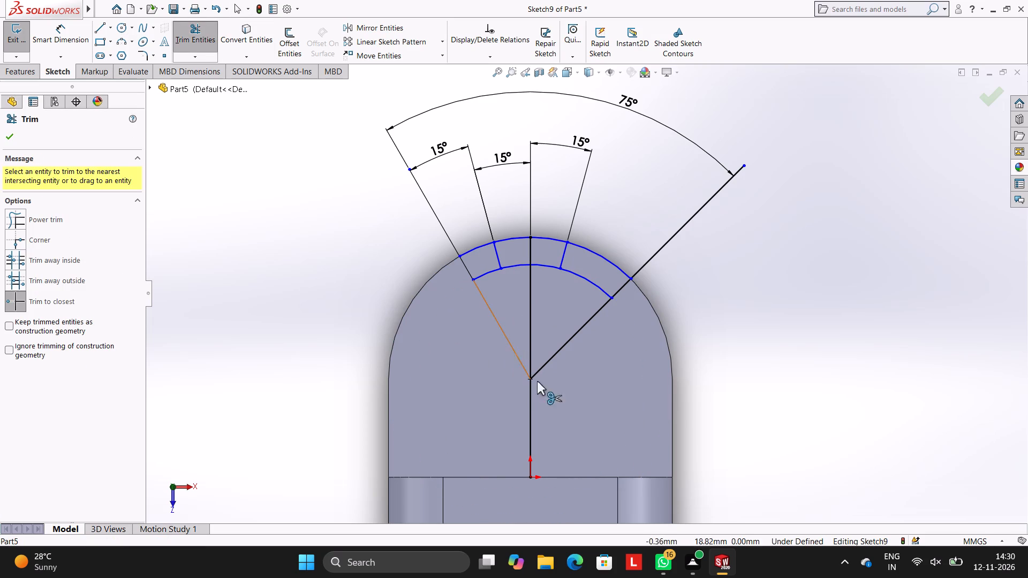
left_click(515, 270)
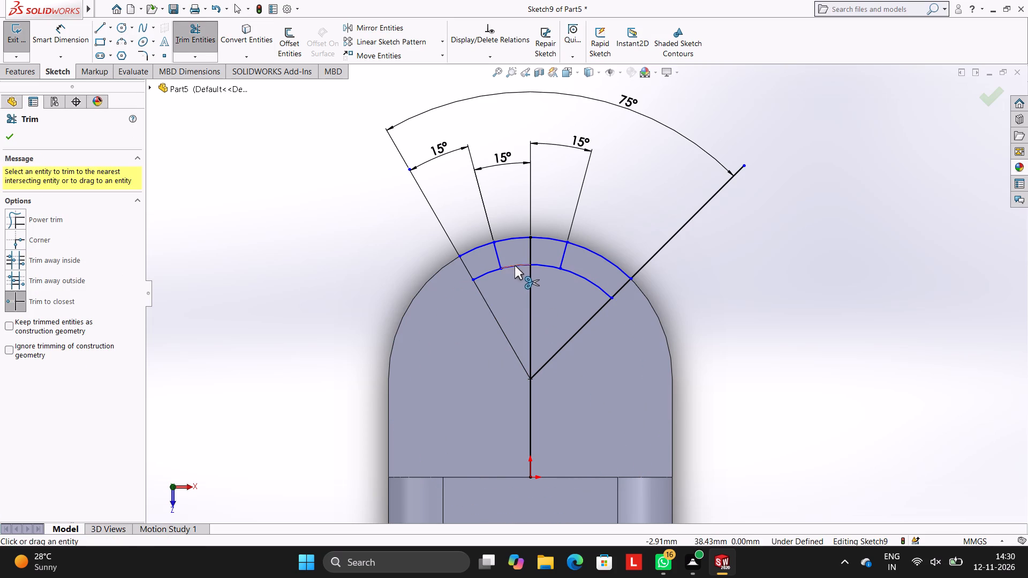
left_click(515, 265)
left_click(515, 237)
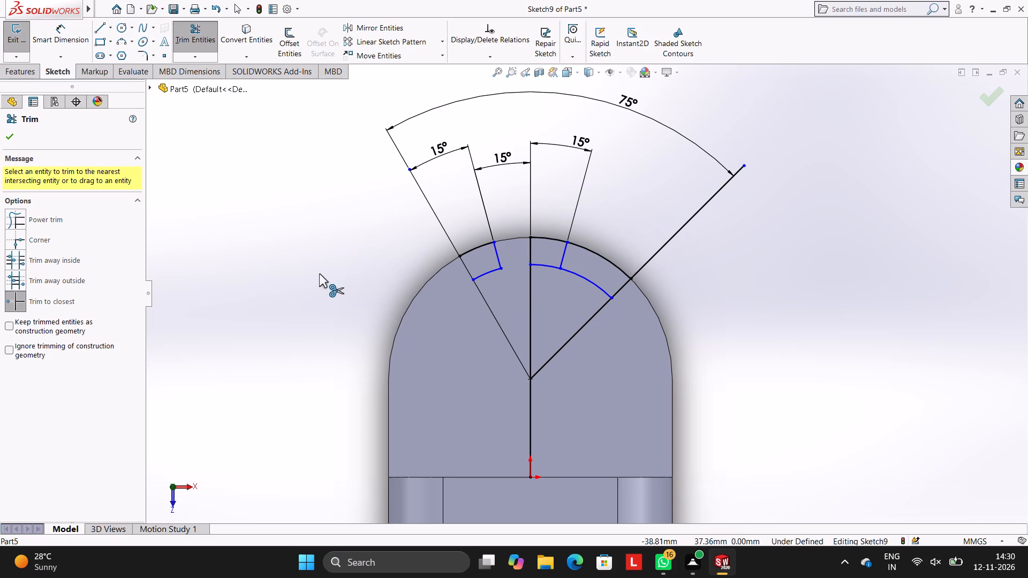
Draw a line about 46 mm long from the arc centre, slanting up between the right 15° line and the 75° line.
left_click(97, 24)
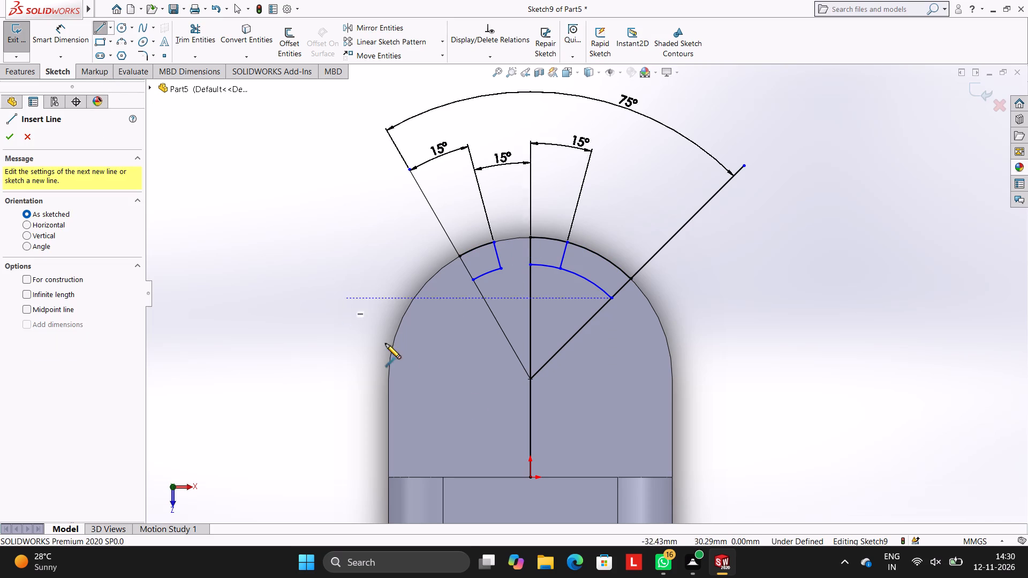
left_click(528, 379)
left_click(662, 166)
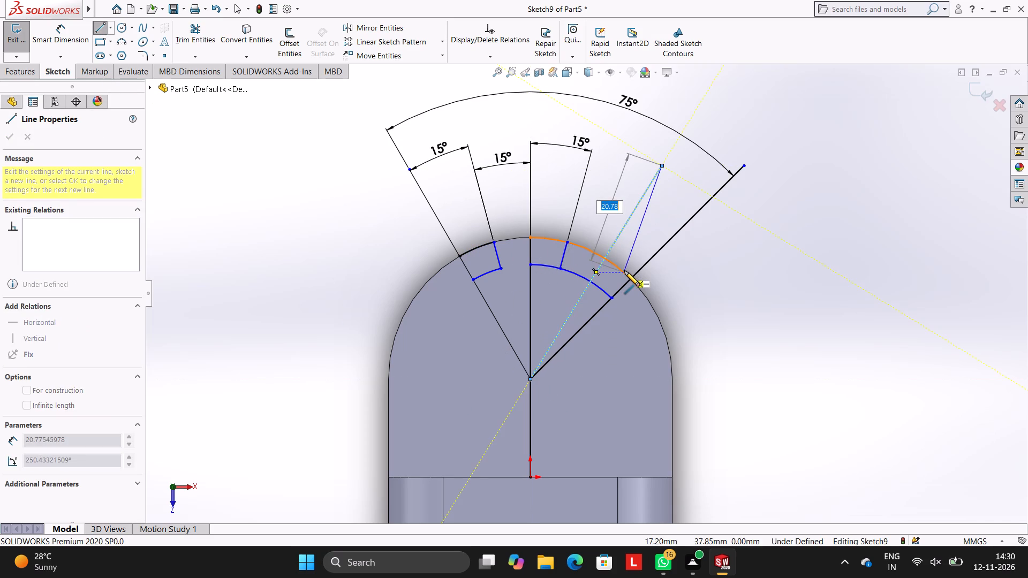
key("Escape")
key("Escape")
key("Escape")
Dimension the angle between the short right 15° line and the new slanted line as 15°.
left_click(78, 34)
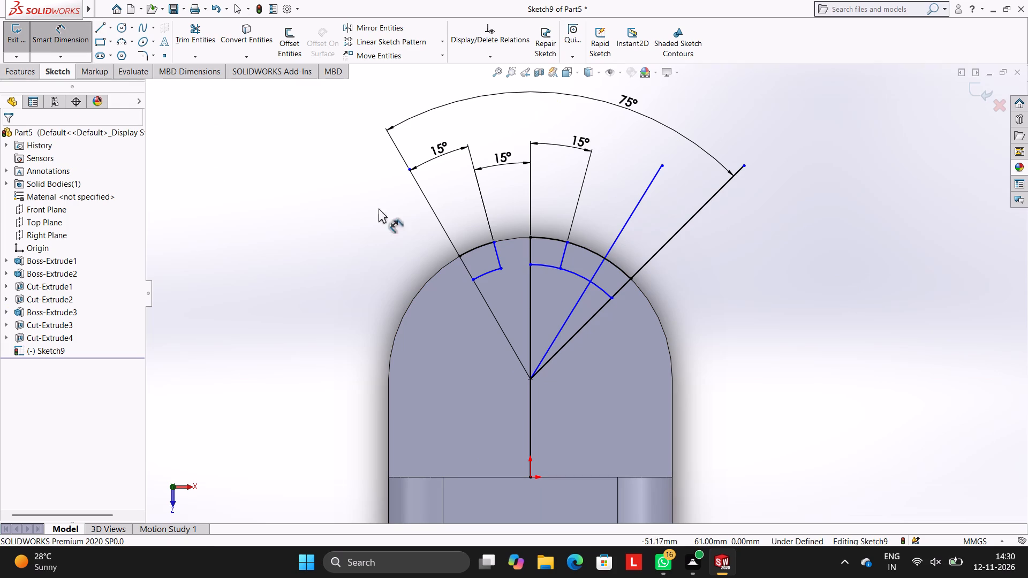
left_click(565, 252)
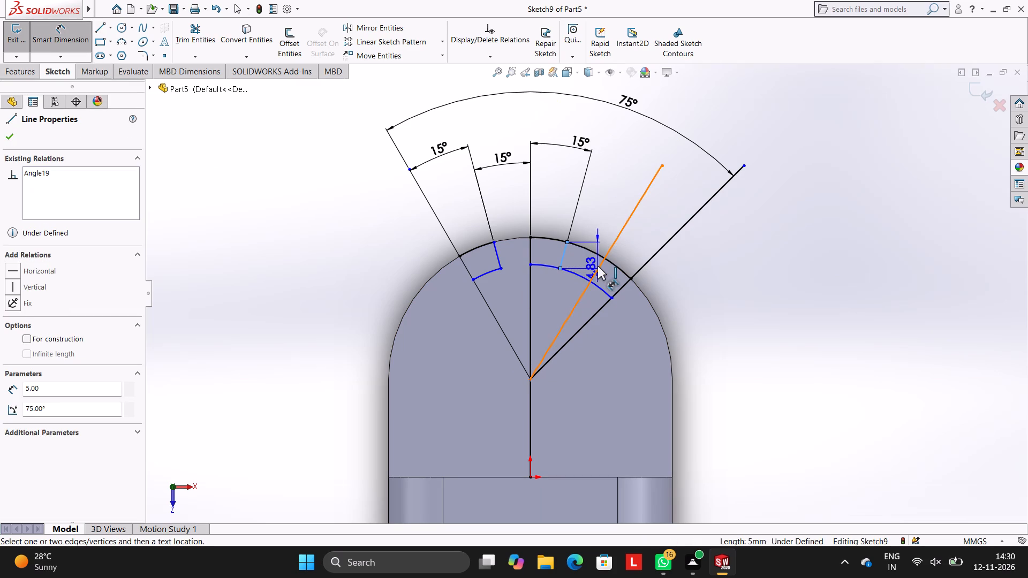
left_click(598, 266)
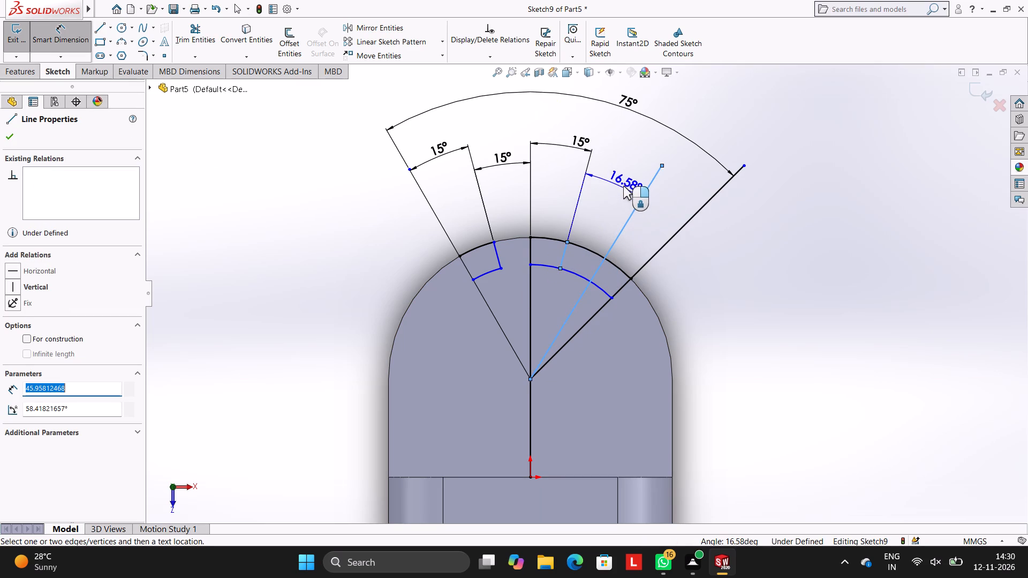
left_click(624, 184)
type("15")
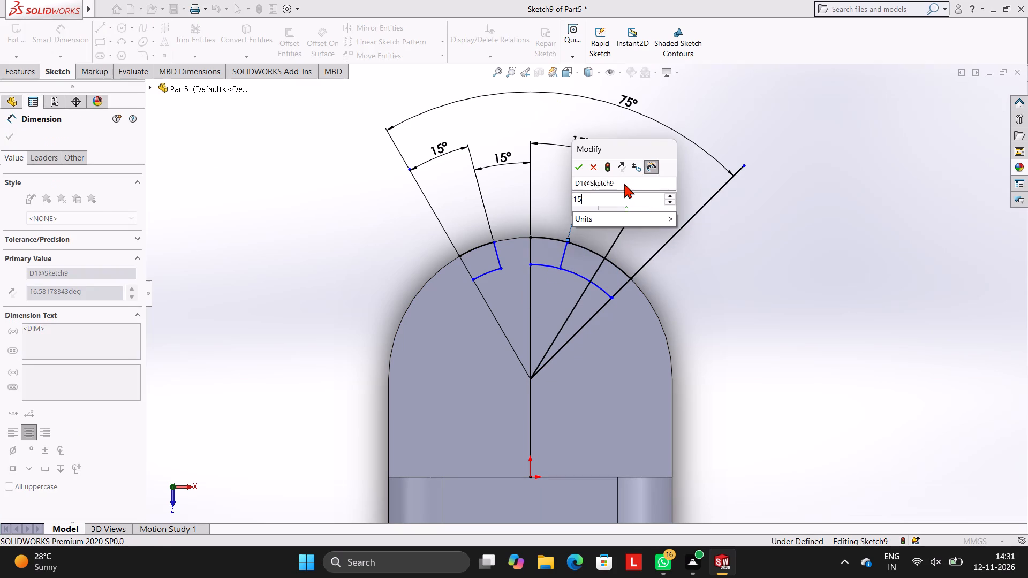
key("Return")
key("Escape")
key("Escape")
key("Escape")
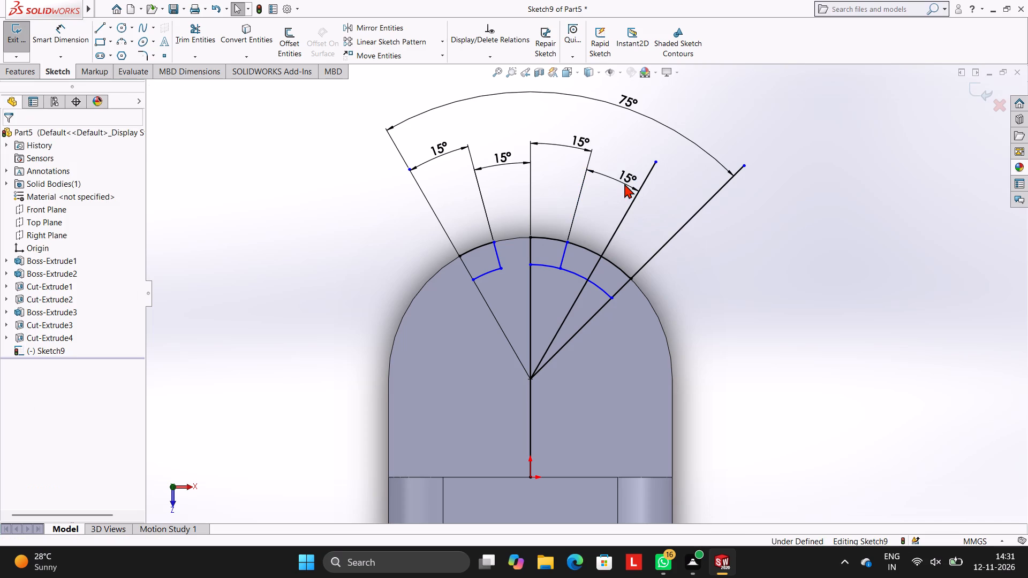
key("Escape")
Trim the new slanted line and the 75° line beyond the outer arc and inside the inner arc.
left_click(210, 45)
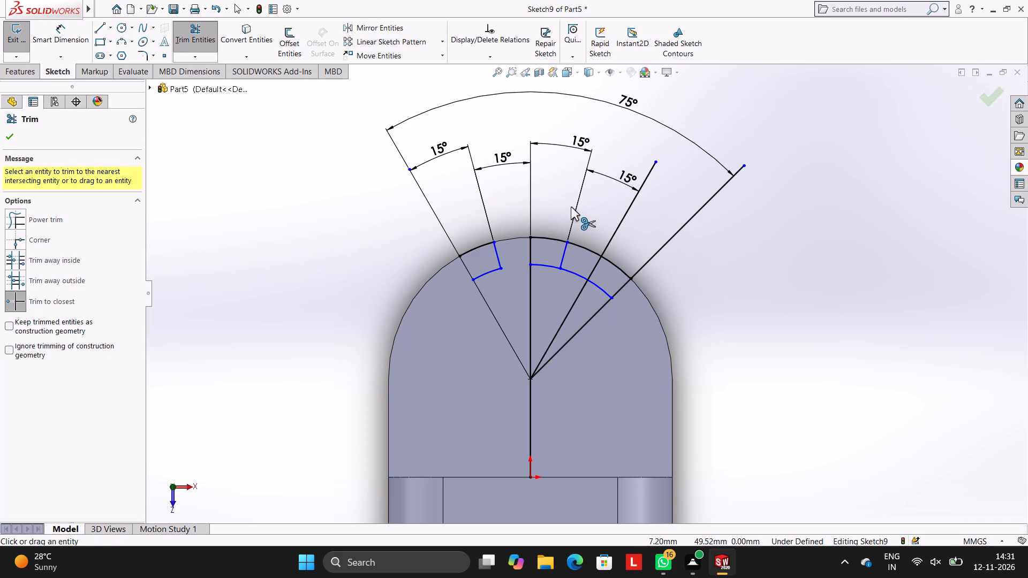
left_click(626, 212)
left_click(672, 236)
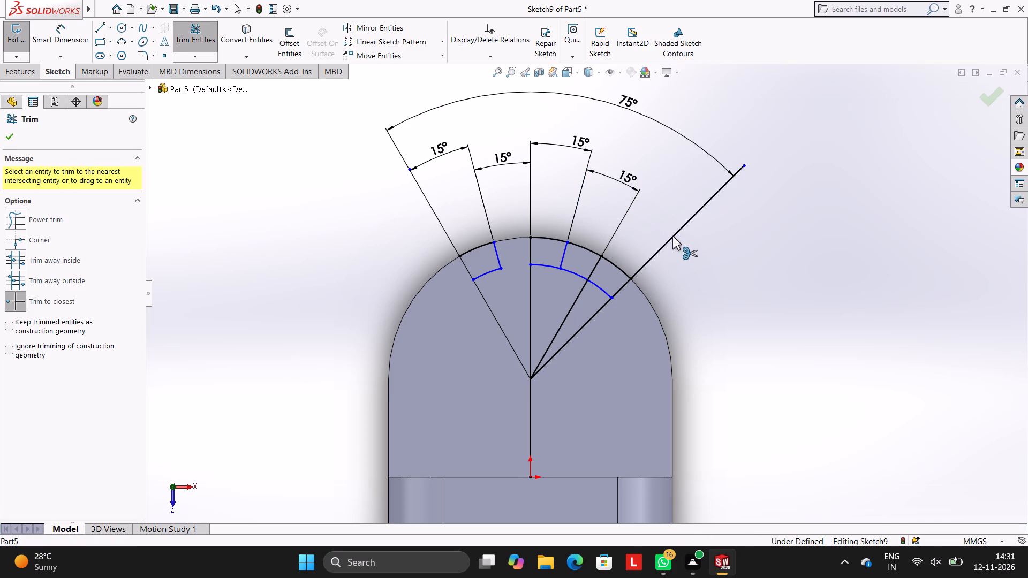
left_click(592, 318)
left_click(575, 303)
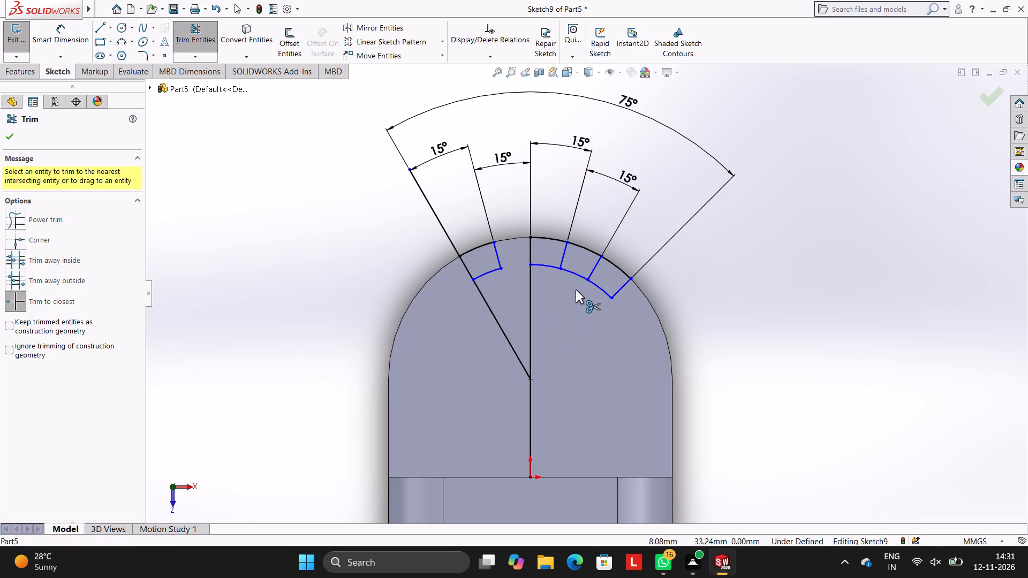
Trim the inner and outer arc pieces between the right 15° line and the neighbouring slanted line.
left_click(573, 272)
left_click(585, 248)
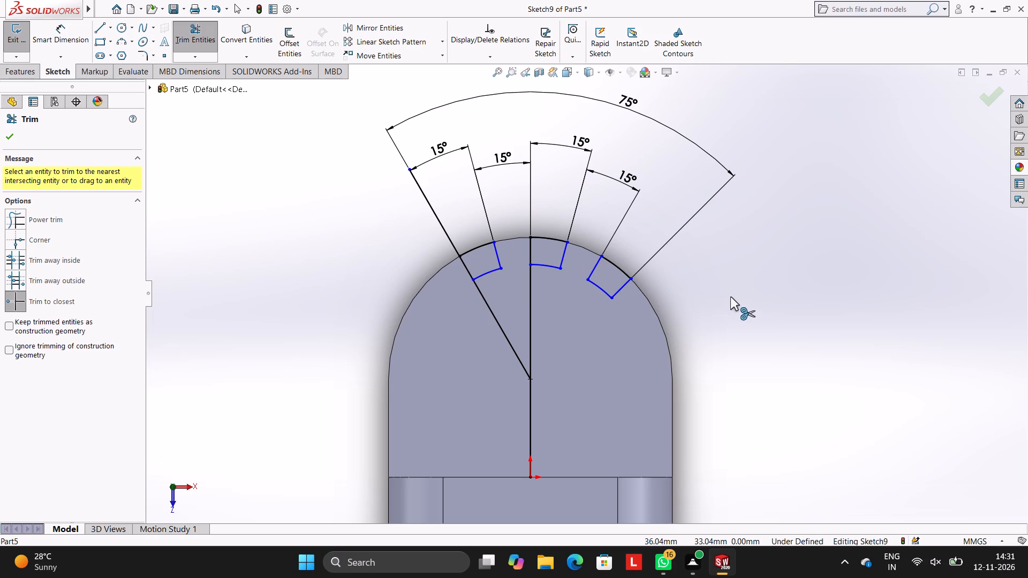
Trim the long left slanted line inside the inner arc and beyond the outer arc.
left_click(497, 320)
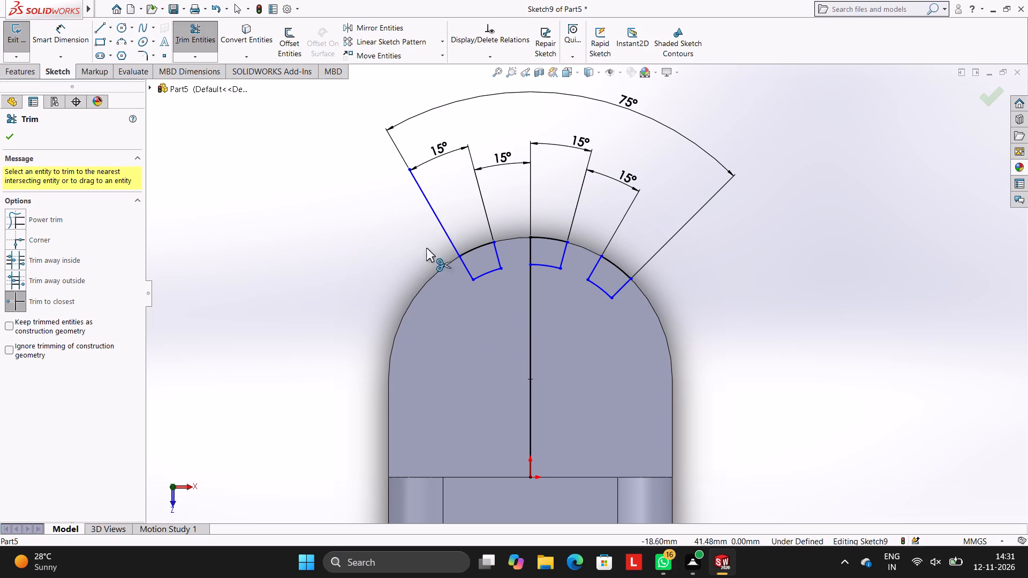
left_click(432, 217)
left_click(438, 217)
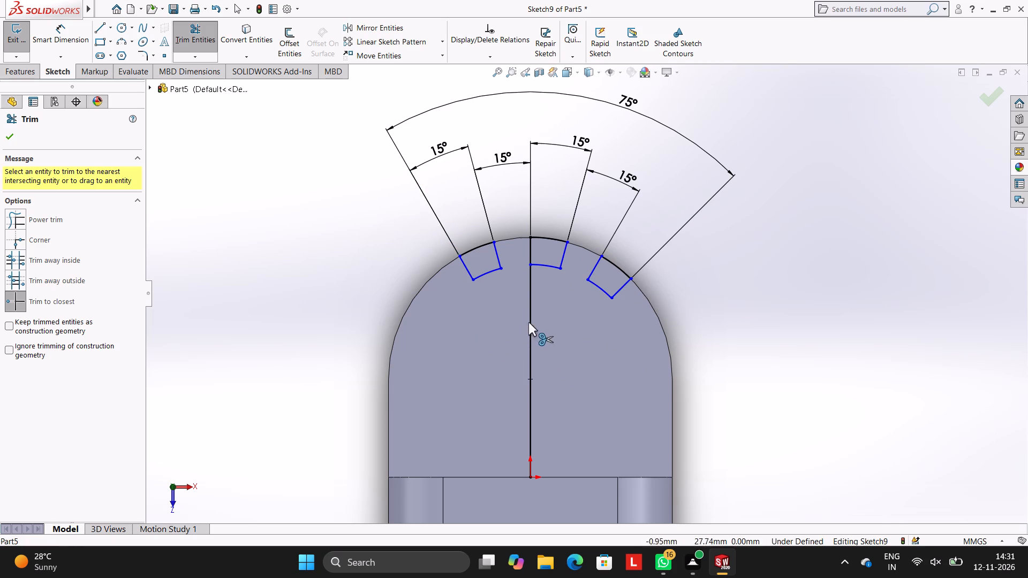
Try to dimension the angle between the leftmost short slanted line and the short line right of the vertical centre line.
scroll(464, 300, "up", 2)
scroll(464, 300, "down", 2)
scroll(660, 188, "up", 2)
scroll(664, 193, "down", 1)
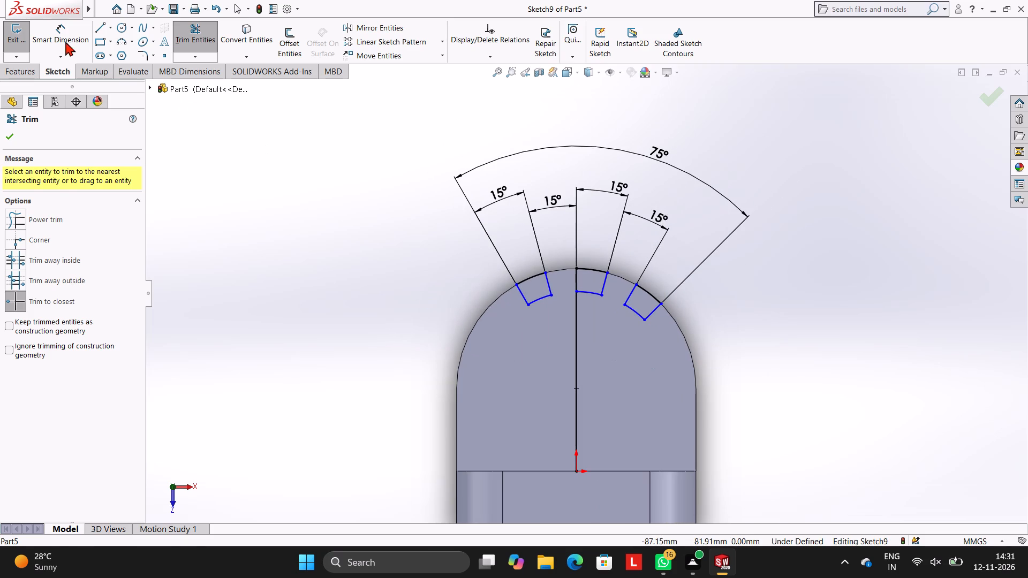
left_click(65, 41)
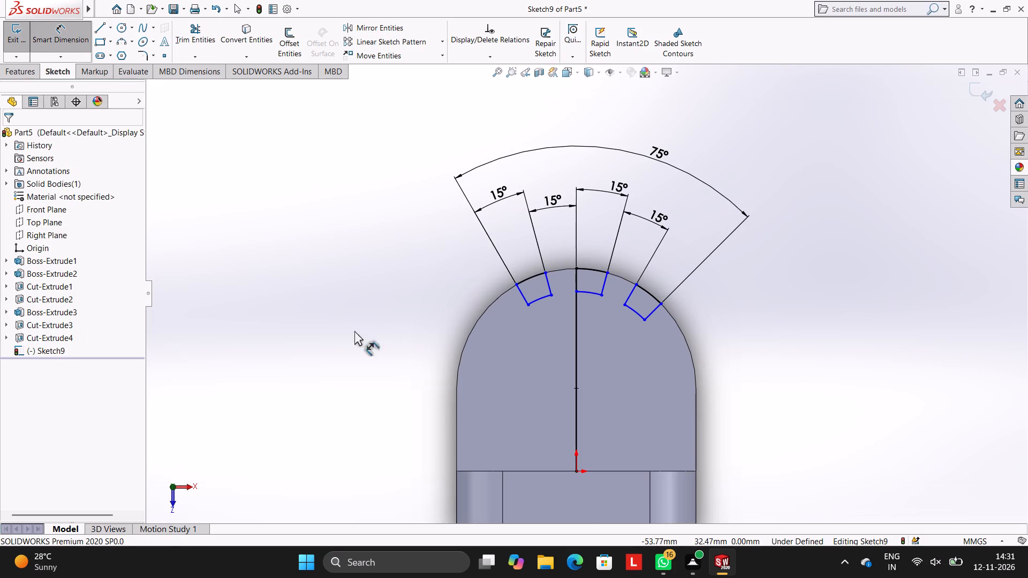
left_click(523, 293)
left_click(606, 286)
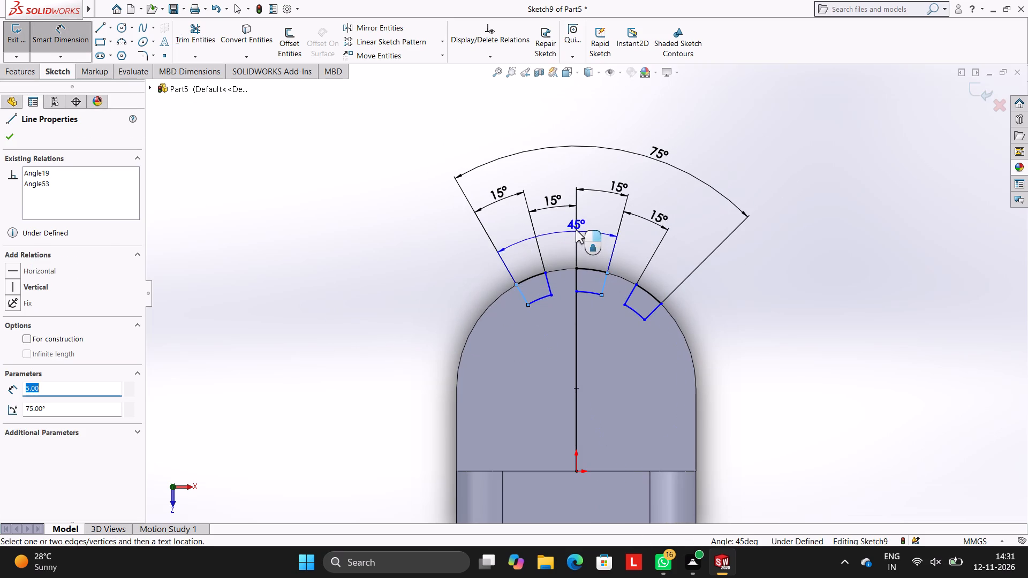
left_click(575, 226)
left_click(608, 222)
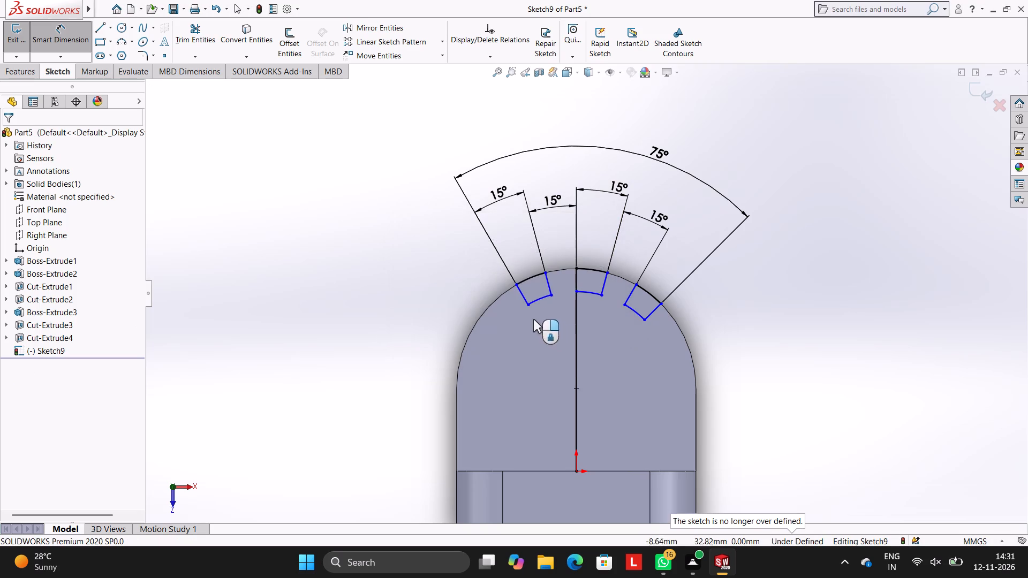
Dimension the vertical height of the left notch's outer side line.
left_click(520, 291)
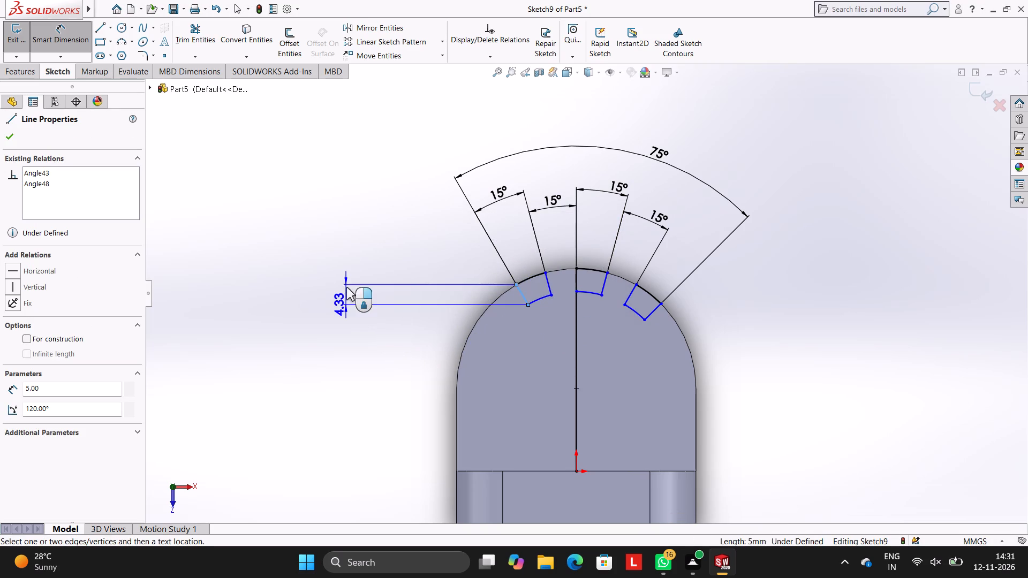
left_click(346, 285)
left_click(300, 267)
left_click(318, 202)
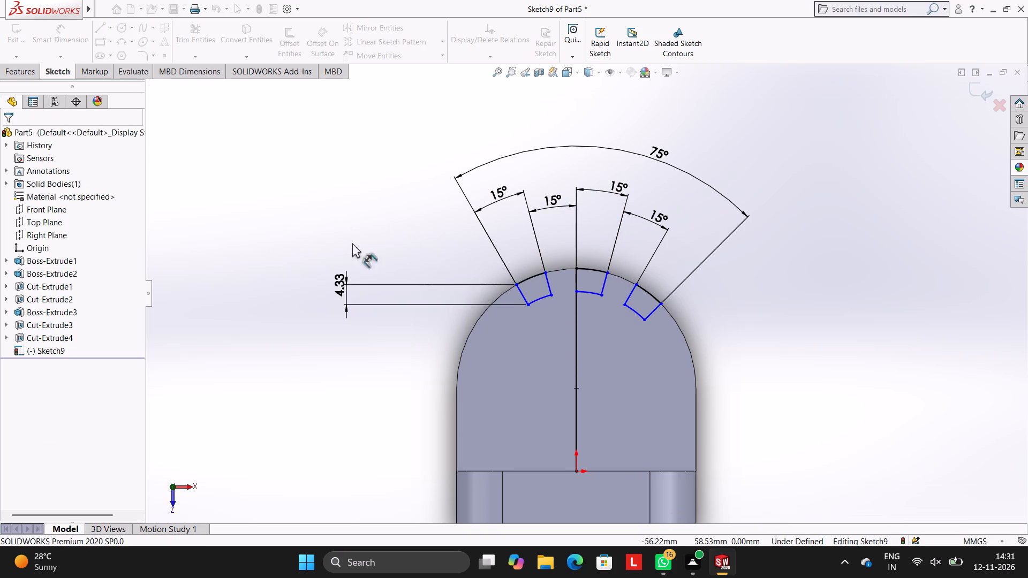
Dimension the radius of the middle notch's inner arc.
left_click(587, 291)
left_click(600, 233)
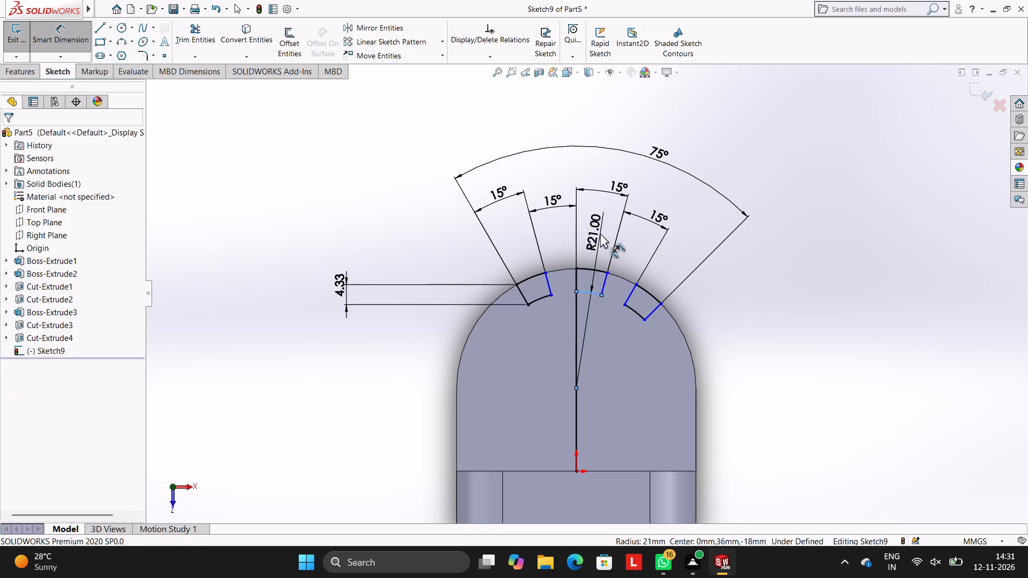
left_click(557, 215)
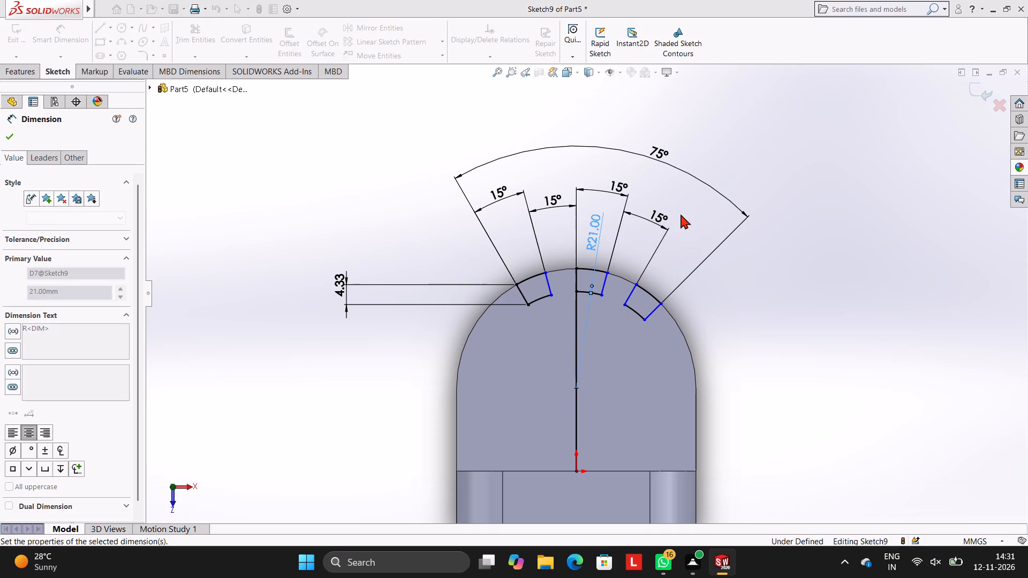
left_click(690, 214)
Dimension the horizontal distance between the right notch's upper left corner and the middle notch's lower right corner.
left_click(636, 285)
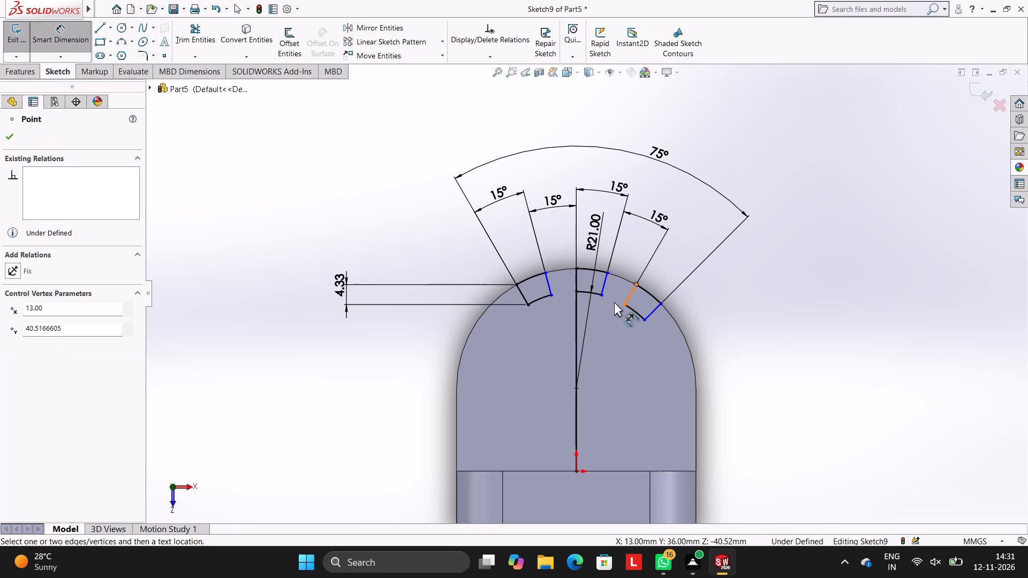
left_click(604, 296)
left_click(613, 386)
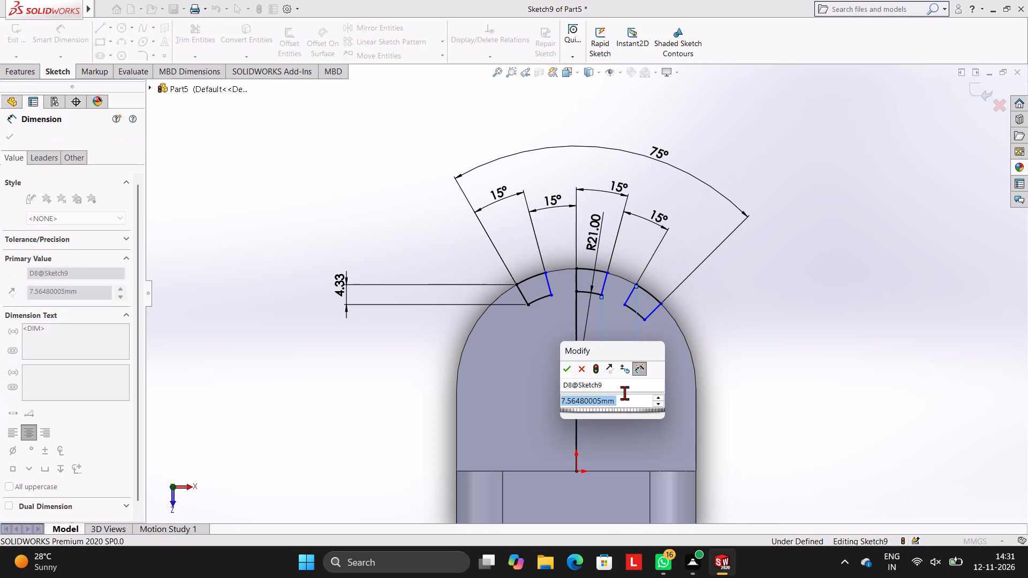
left_click(567, 364)
left_click(623, 323)
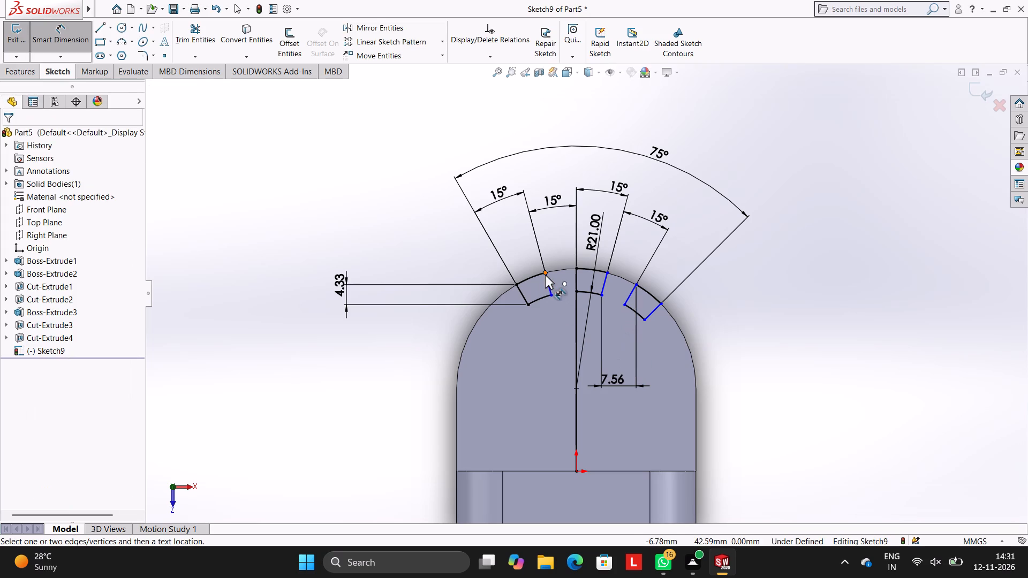
Dimension the direct distance between the left notch's upper right corner and the middle notch's lower right corner.
left_click(545, 275)
left_click(602, 294)
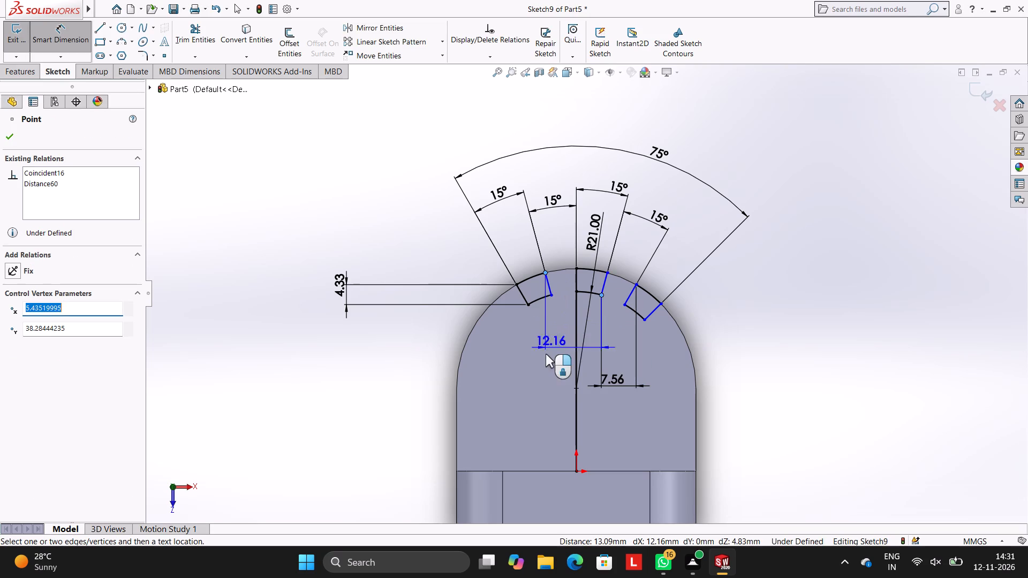
left_click(542, 363)
left_click(497, 342)
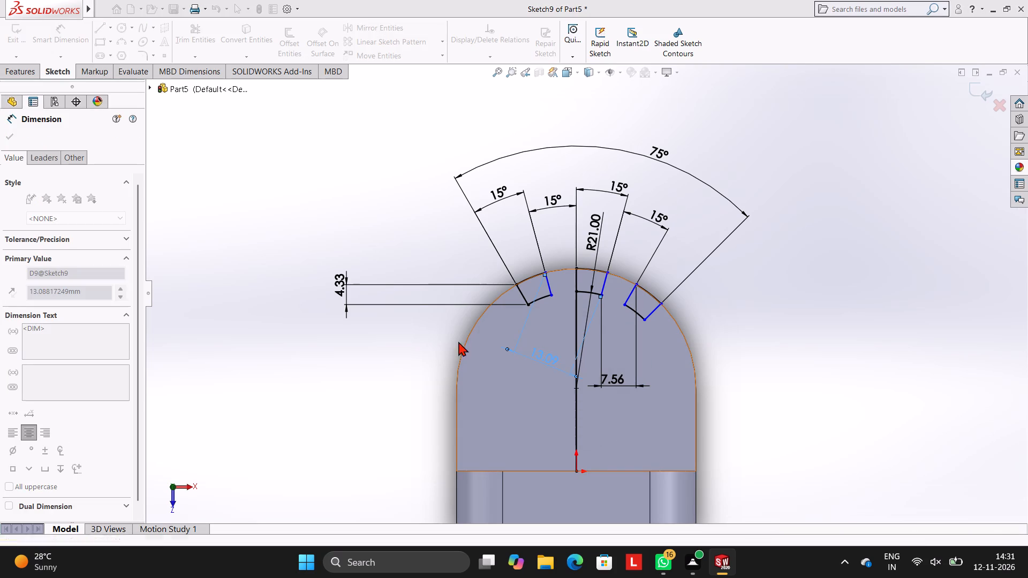
left_click(438, 339)
Dimension the length of the left notch's side line nearest the vertical centre line.
left_click(548, 279)
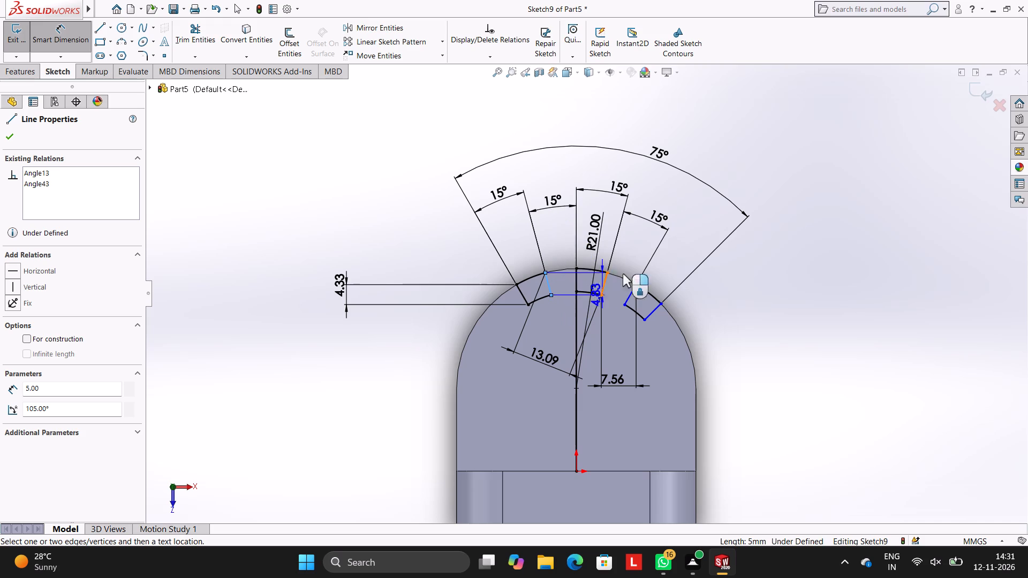
left_click(794, 299)
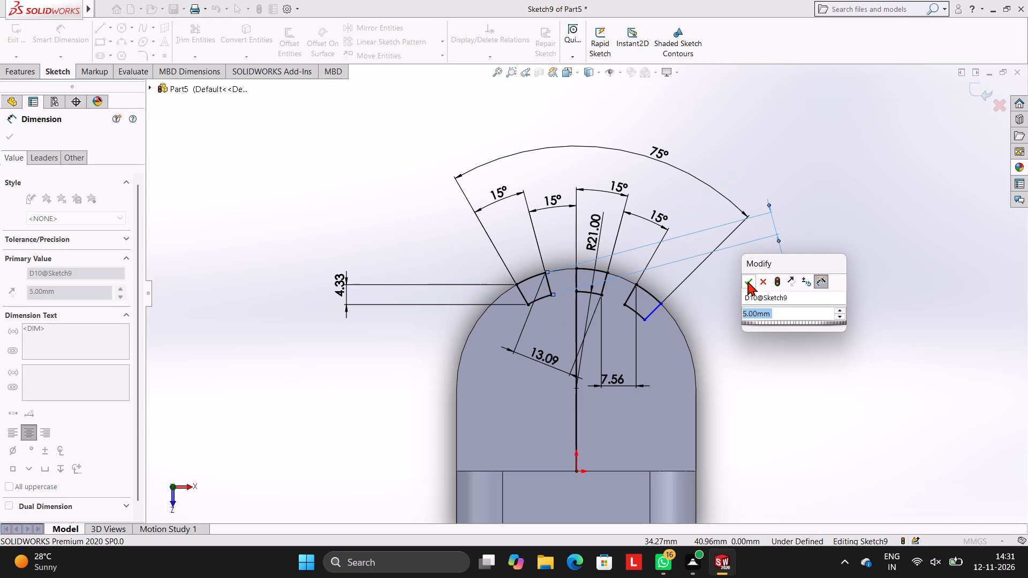
left_click(747, 281)
left_click(686, 208)
Dimension the vertical height of the right notch's outer side line.
scroll(684, 298, "up", 2)
scroll(684, 298, "down", 4)
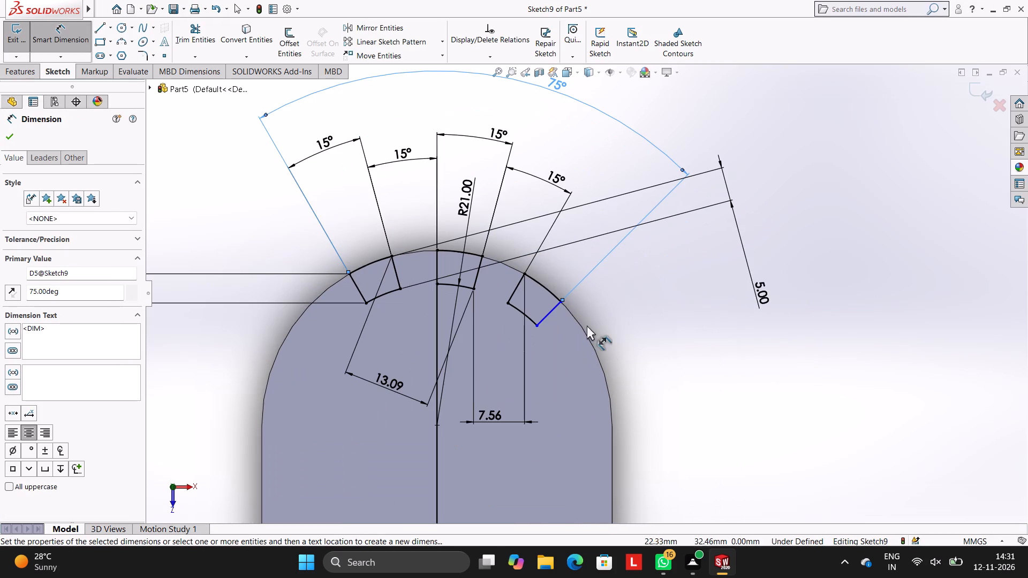
left_click(550, 315)
left_click(660, 310)
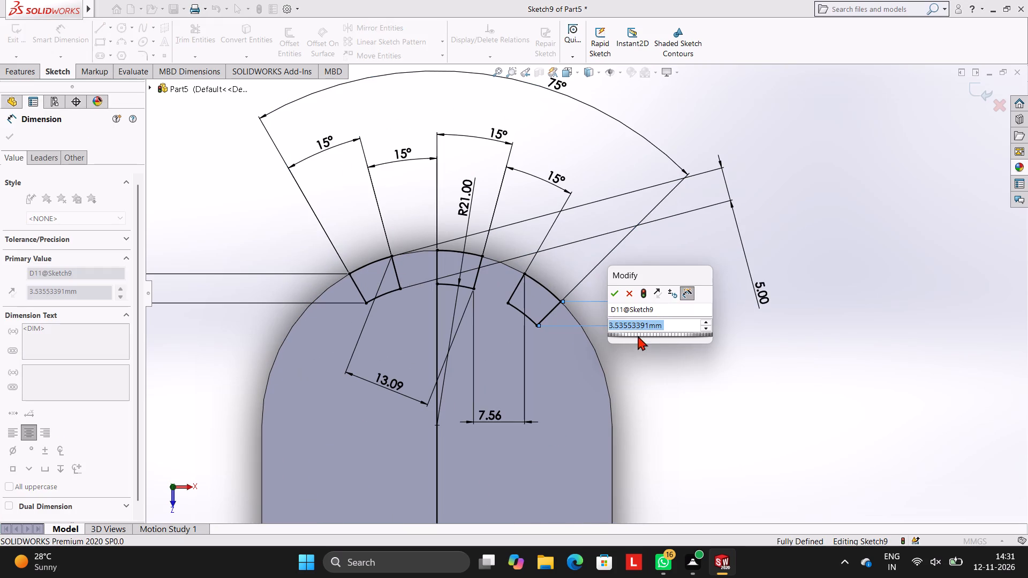
left_click(614, 288)
double_click(656, 256)
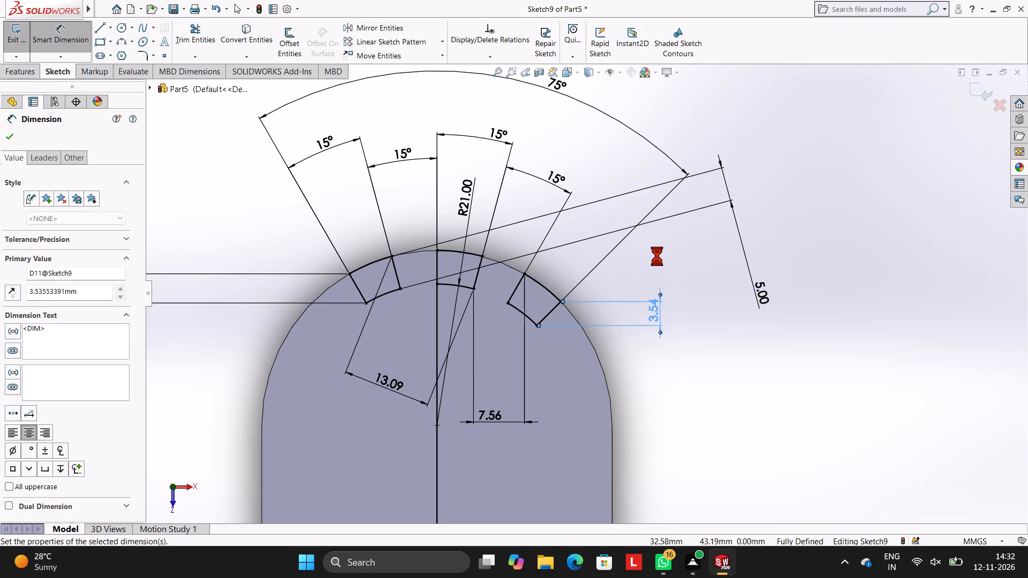
Cut-extrude the three notch regions along the rounded edge with a blind depth of 5 mm.
scroll(453, 366, "up", 2)
scroll(453, 366, "down", 1)
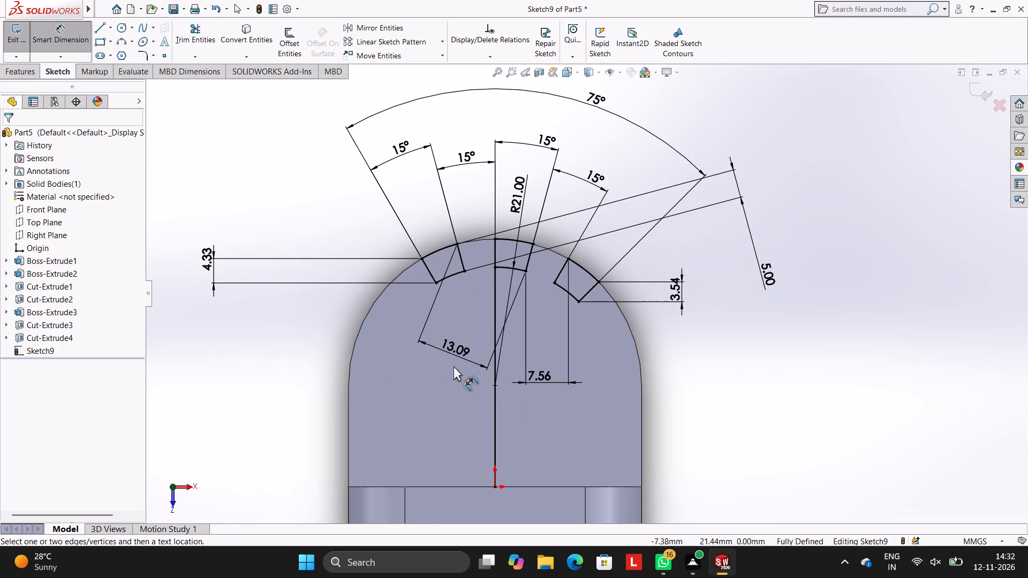
left_click(21, 66)
left_click(182, 44)
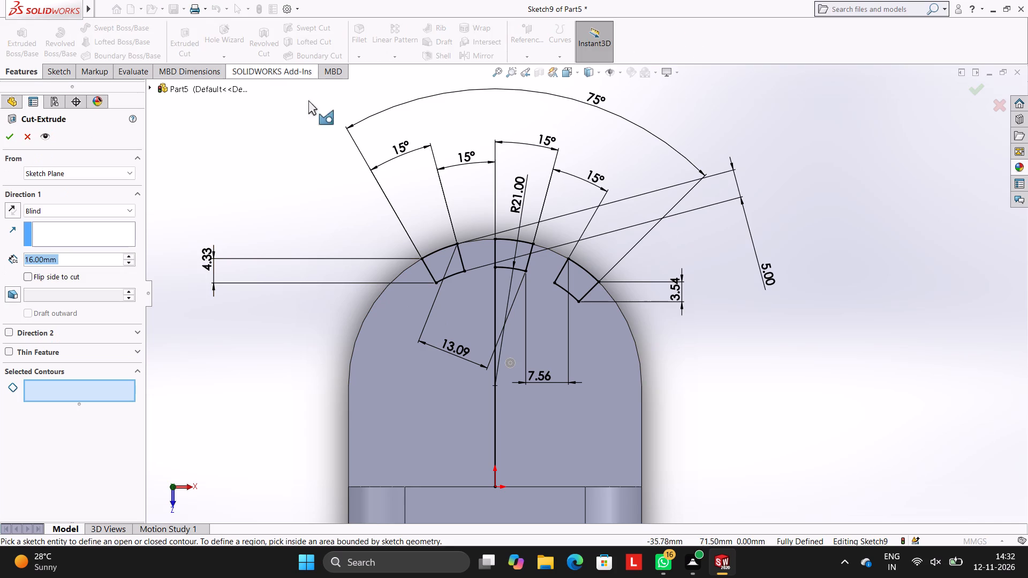
left_click(444, 263)
left_click(506, 258)
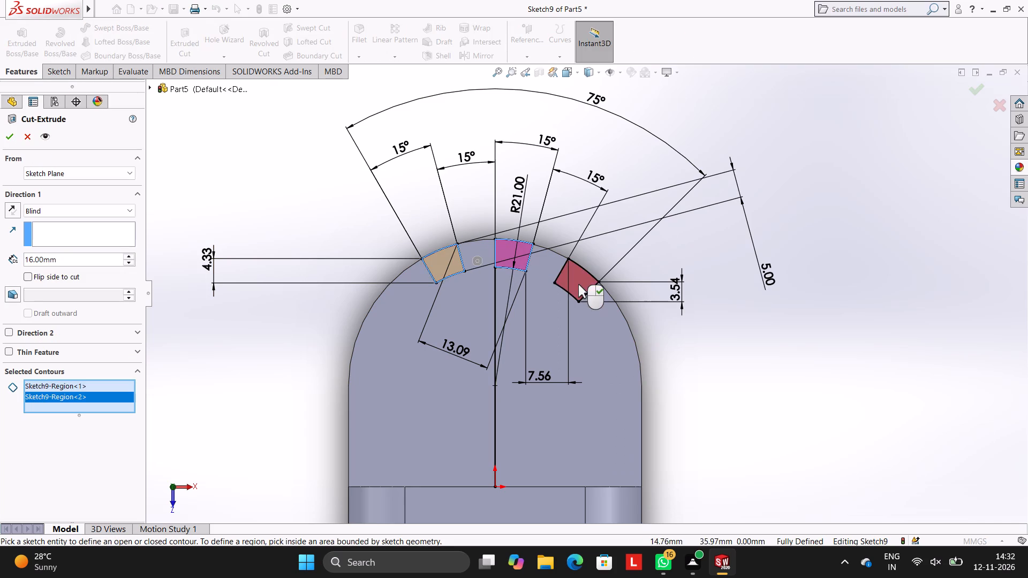
left_click(577, 284)
left_click(85, 260)
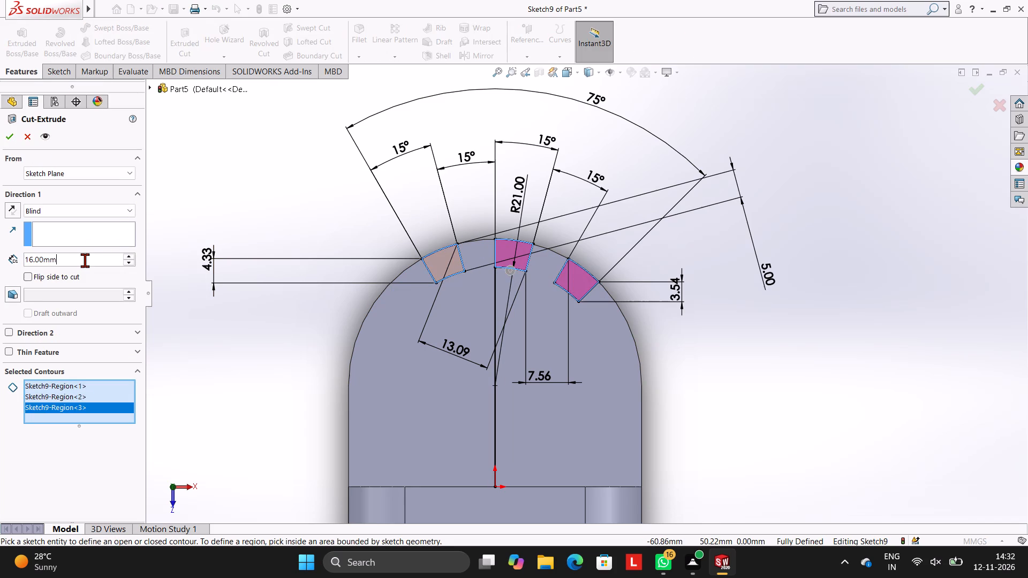
key("BackSpace")
key("BackSpace")
key("BackSpace")
key("BackSpace")
key("BackSpace")
key("BackSpace")
key("BackSpace")
key("BackSpace")
key("BackSpace")
key("BackSpace")
key("BackSpace")
key("BackSpace")
key("BackSpace")
key("BackSpace")
key("BackSpace")
key("BackSpace")
key("BackSpace")
key("BackSpace")
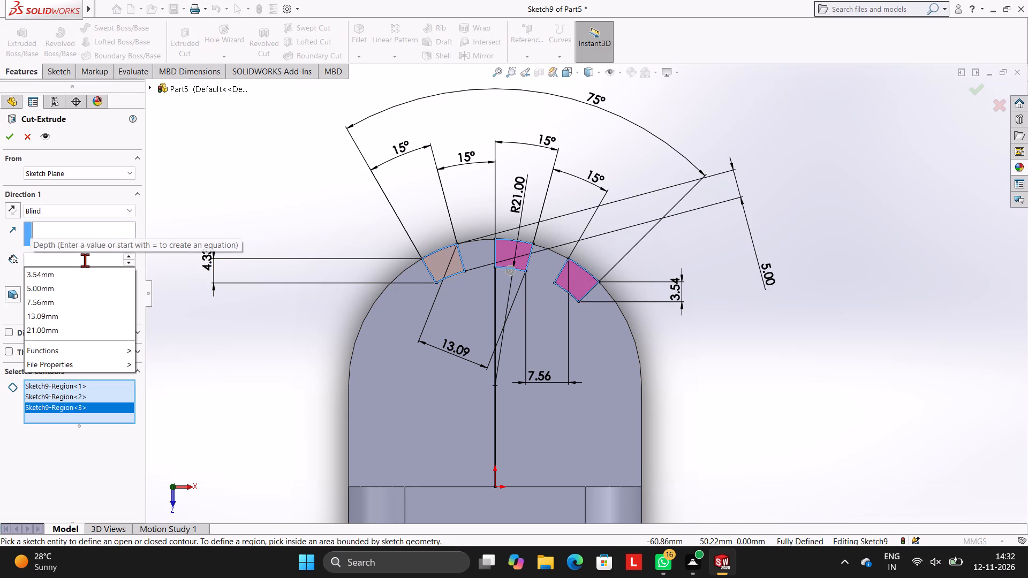
key("5")
key("Return")
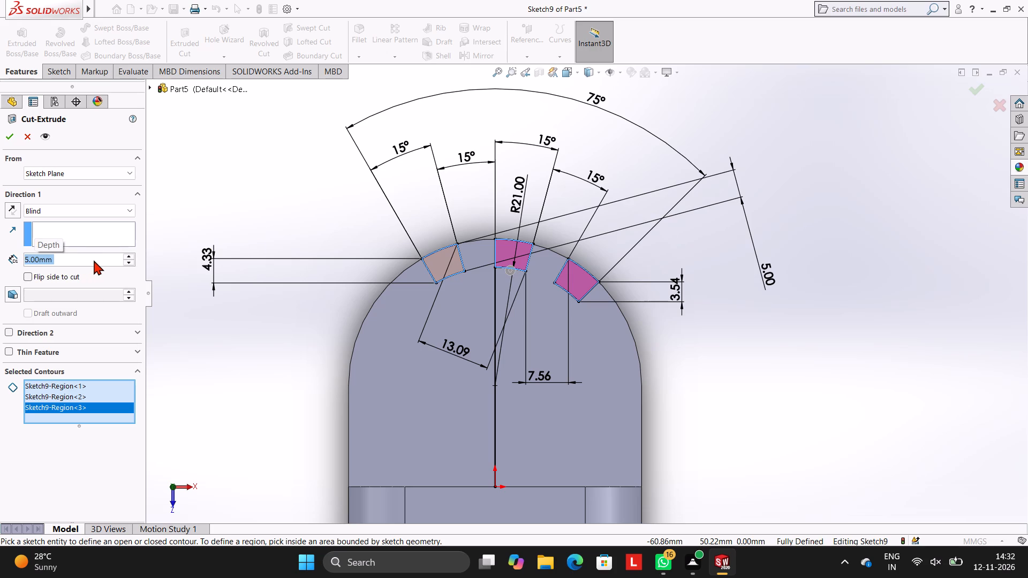
left_click(14, 135)
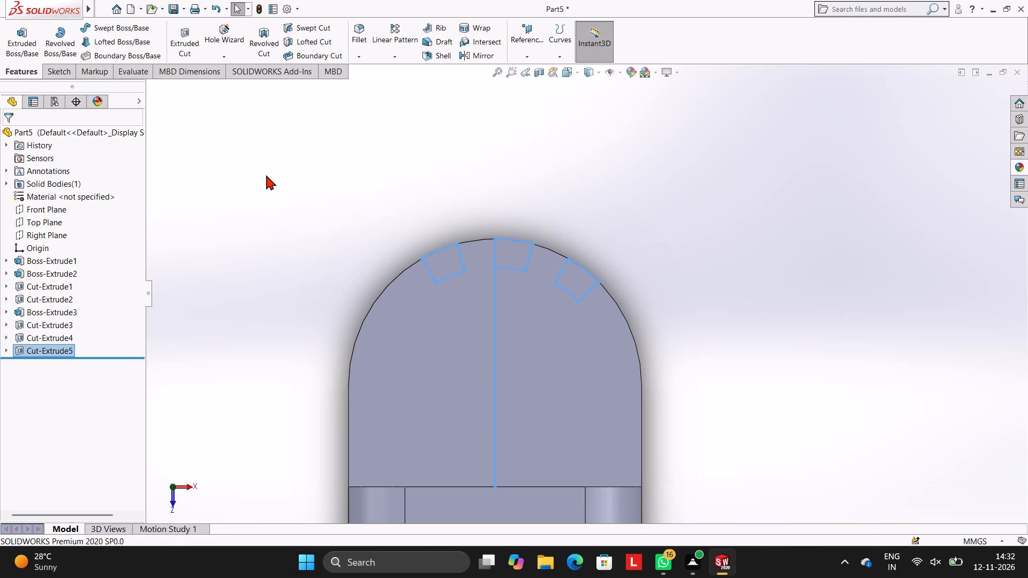
left_click(266, 175)
Start a new sketch on the flat round-ended face with the three notches, viewed straight on.
middle_click_drag(332, 193, 384, 231)
scroll(443, 272, "up", 3)
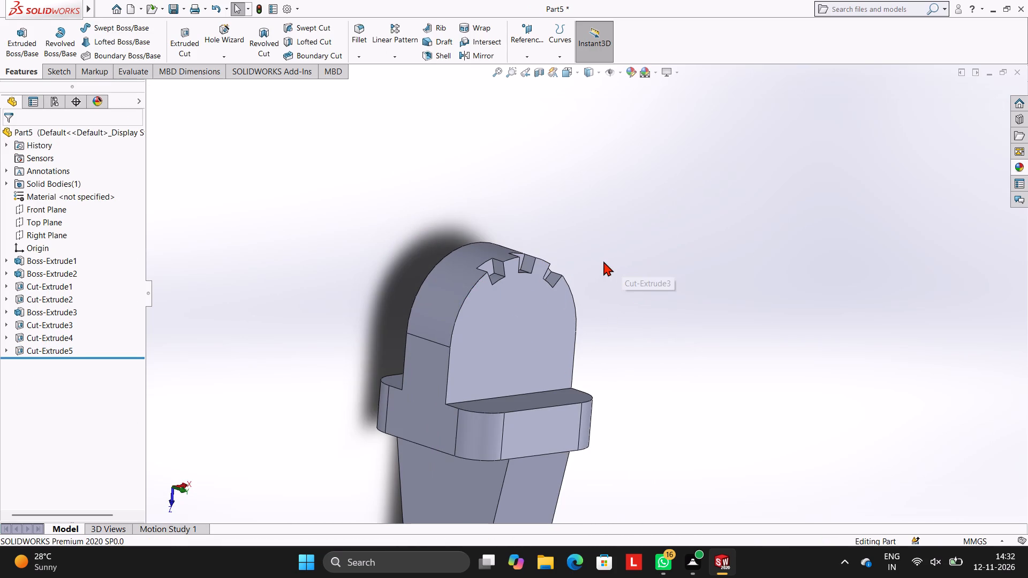
middle_click_drag(687, 305, 639, 269)
middle_click_drag(724, 259, 754, 261)
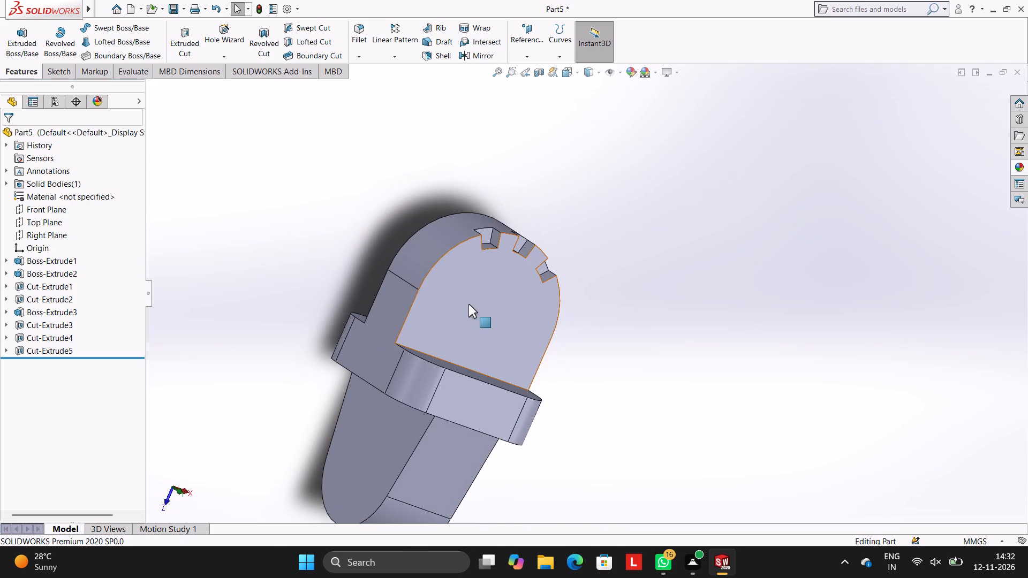
left_click(471, 304)
left_click(516, 272)
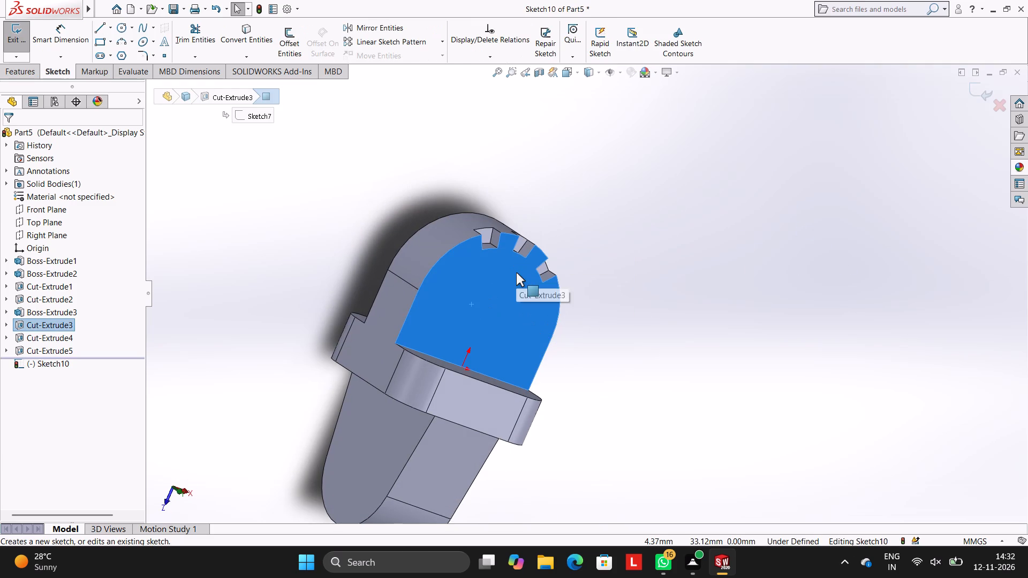
key("ctrl+8")
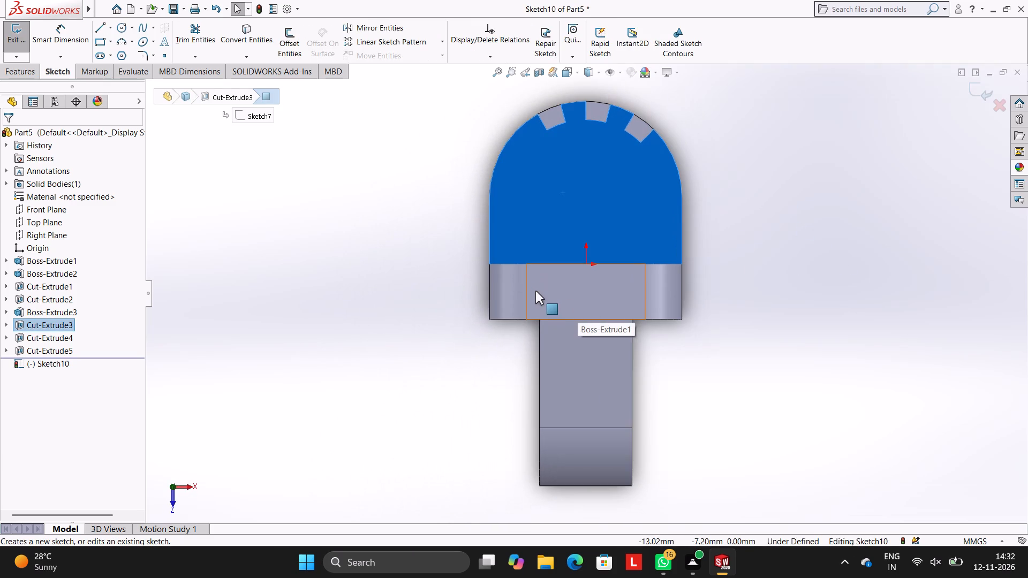
Sketch a circle of 10 mm radius centred on the centre of the face's rounded end.
scroll(535, 291, "up", 2)
scroll(535, 291, "down", 1)
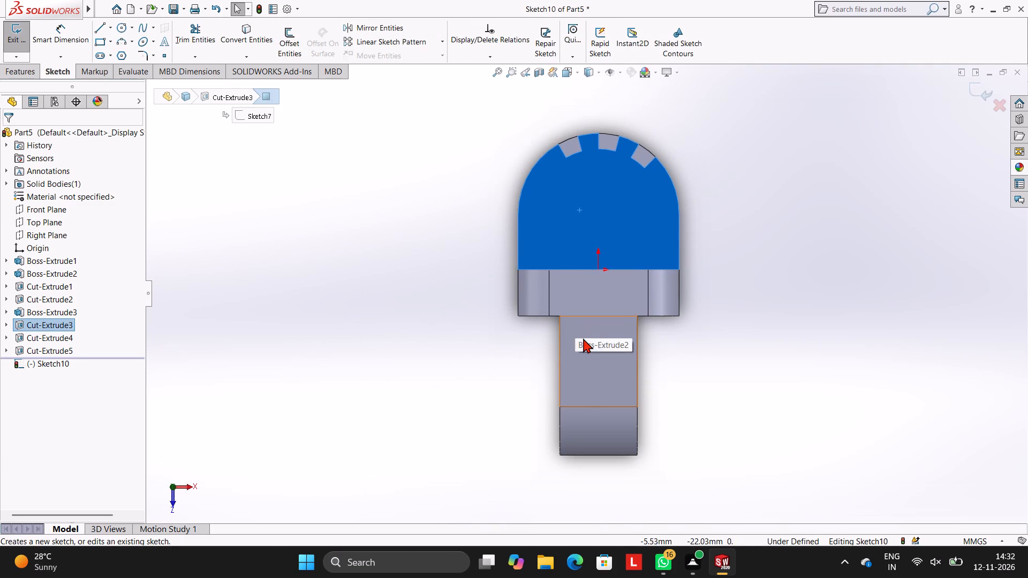
scroll(583, 338, "up", 1)
scroll(583, 338, "down", 2)
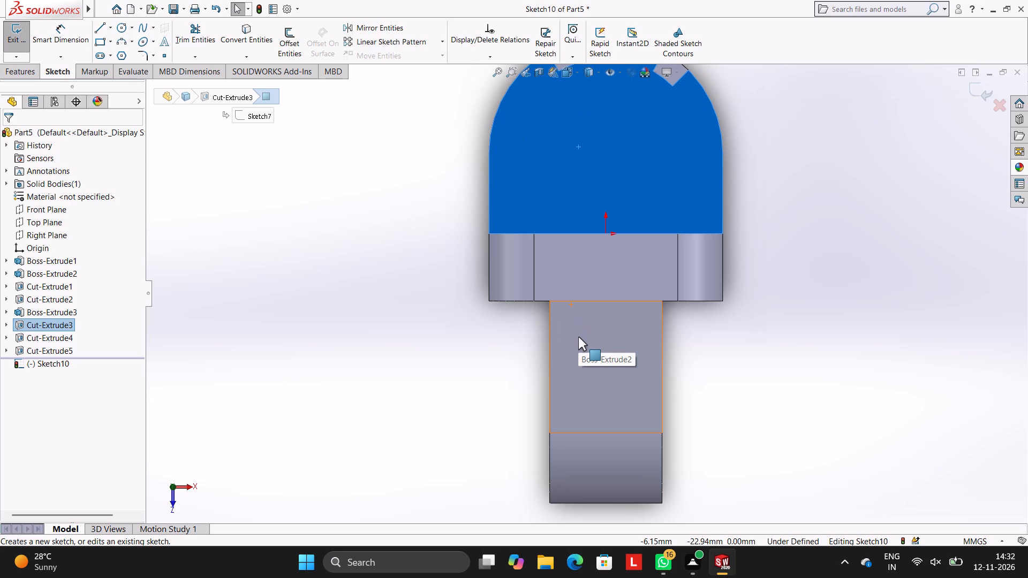
scroll(586, 210, "up", 2)
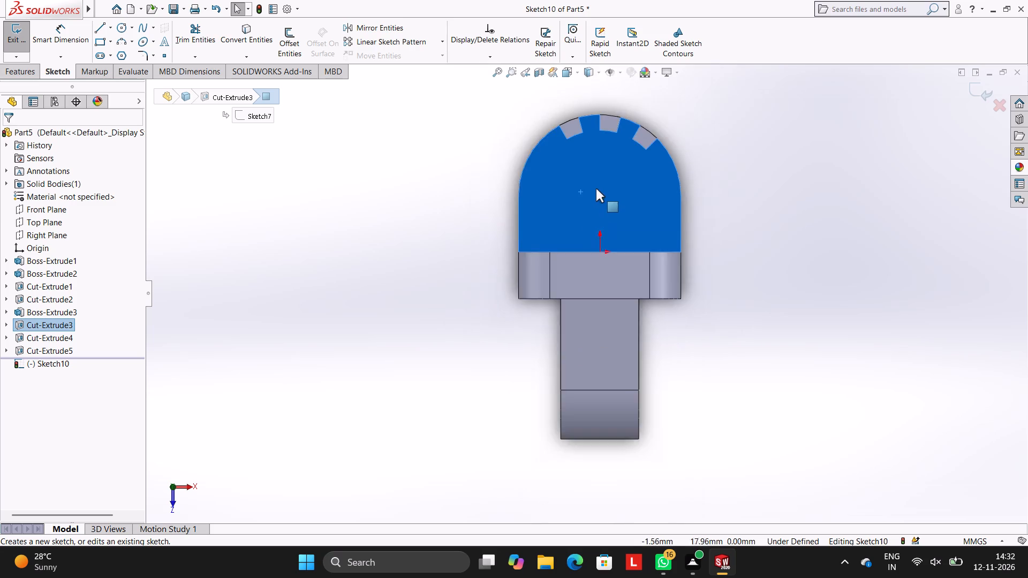
scroll(596, 185, "down", 3)
scroll(648, 169, "up", 3)
scroll(651, 165, "down", 3)
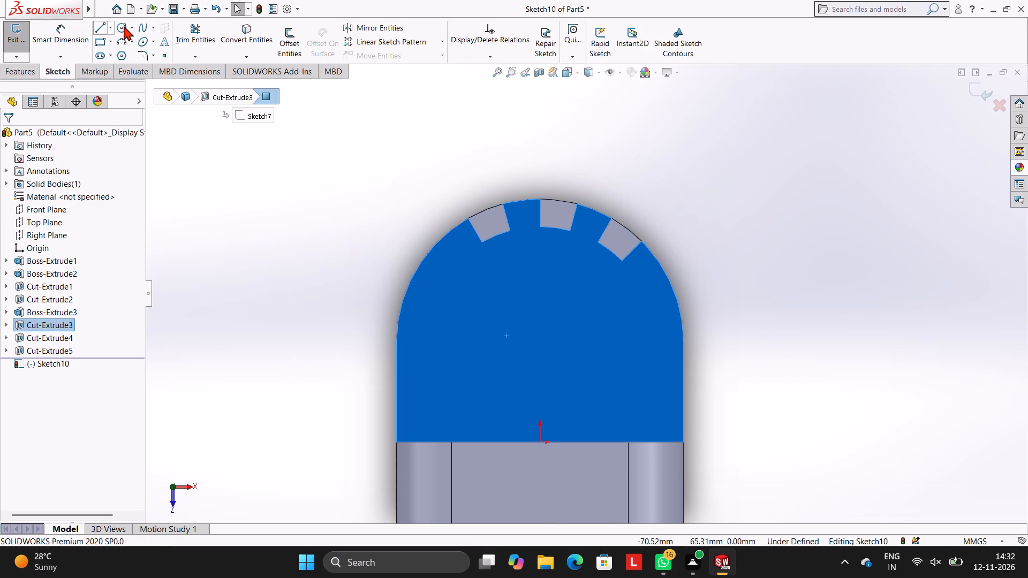
left_click(123, 26)
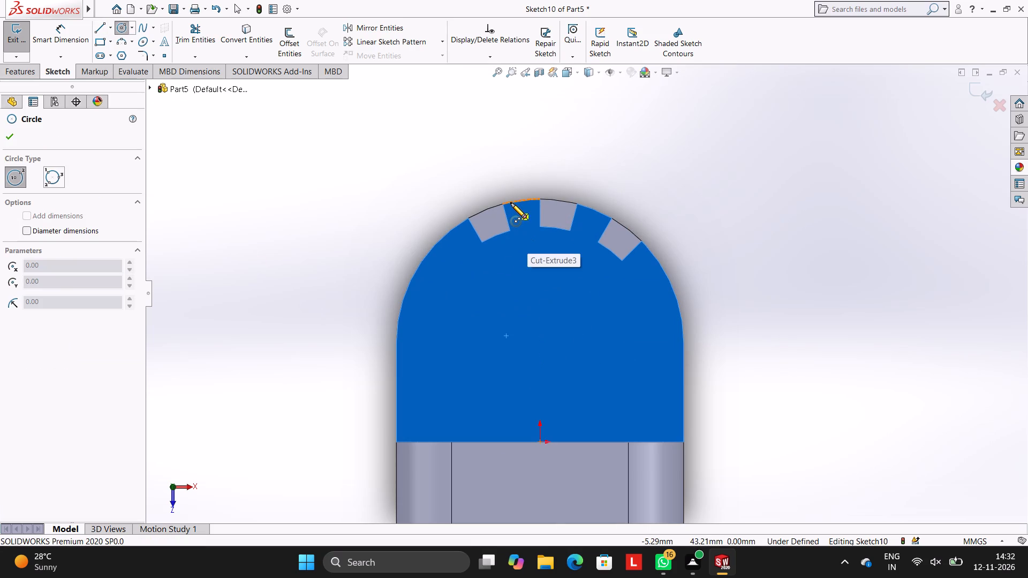
left_click(539, 343)
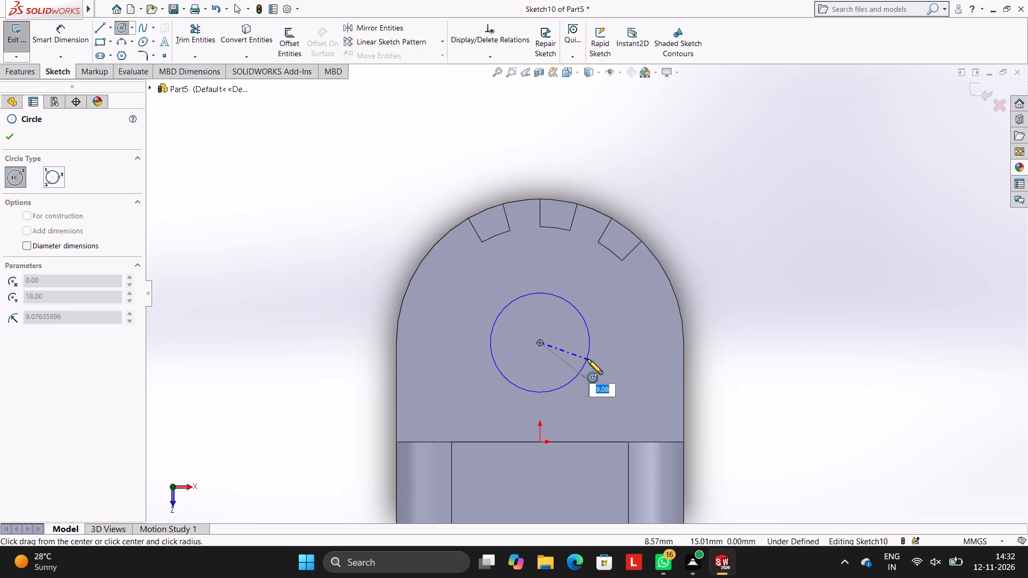
type("10")
key("Return")
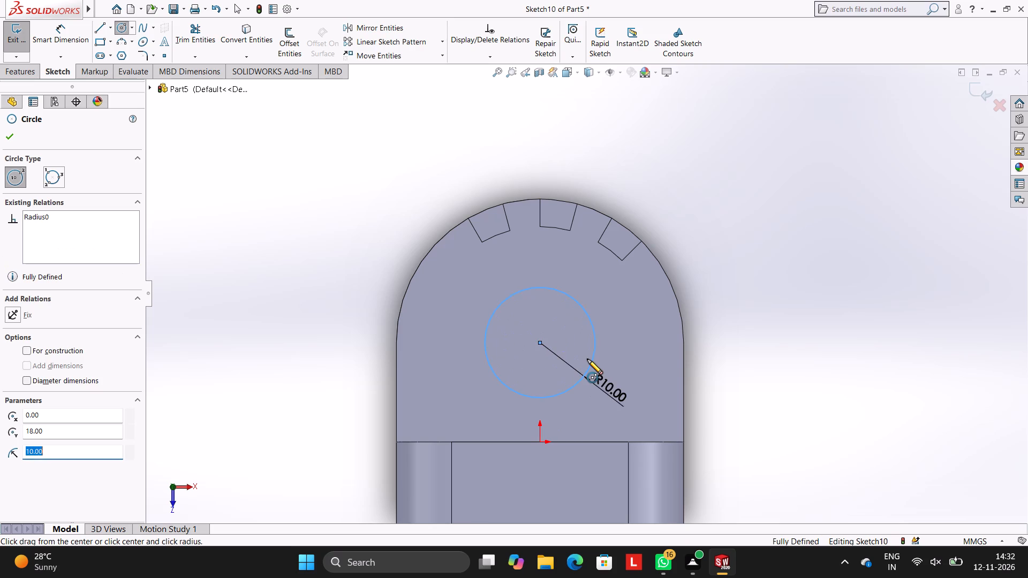
key("Escape")
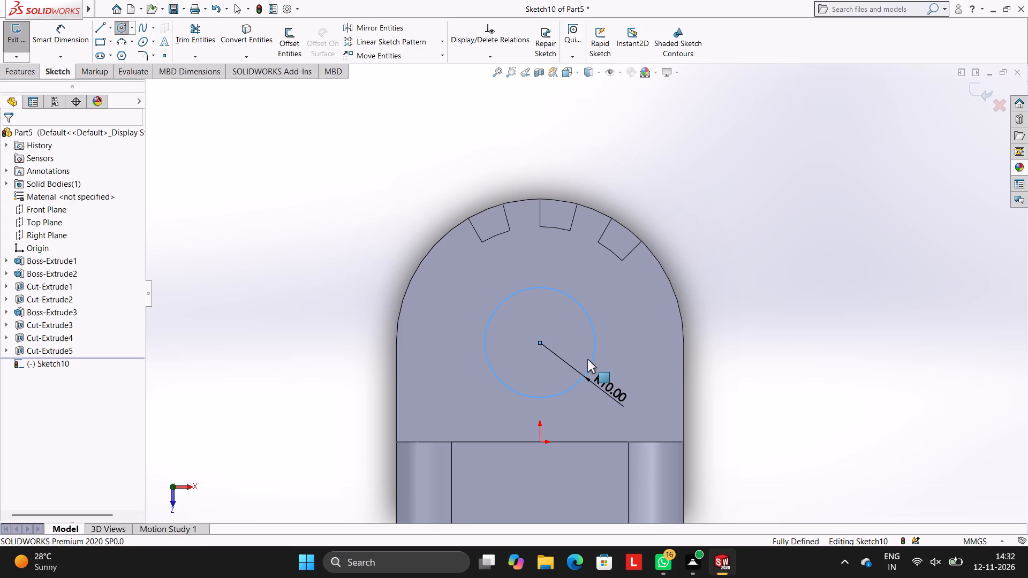
key("Escape")
key("Escape")
key("Escape")
key("Escape")
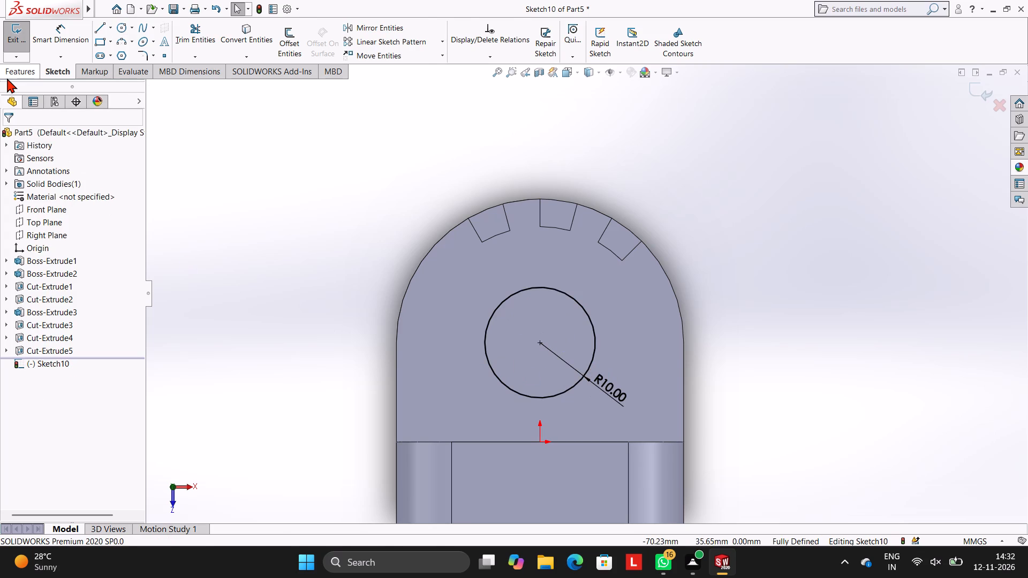
Cut-extrude the 10 mm radius circle through the notched round-ended lug with a blind depth of 50 mm.
left_click(7, 78)
left_click(172, 41)
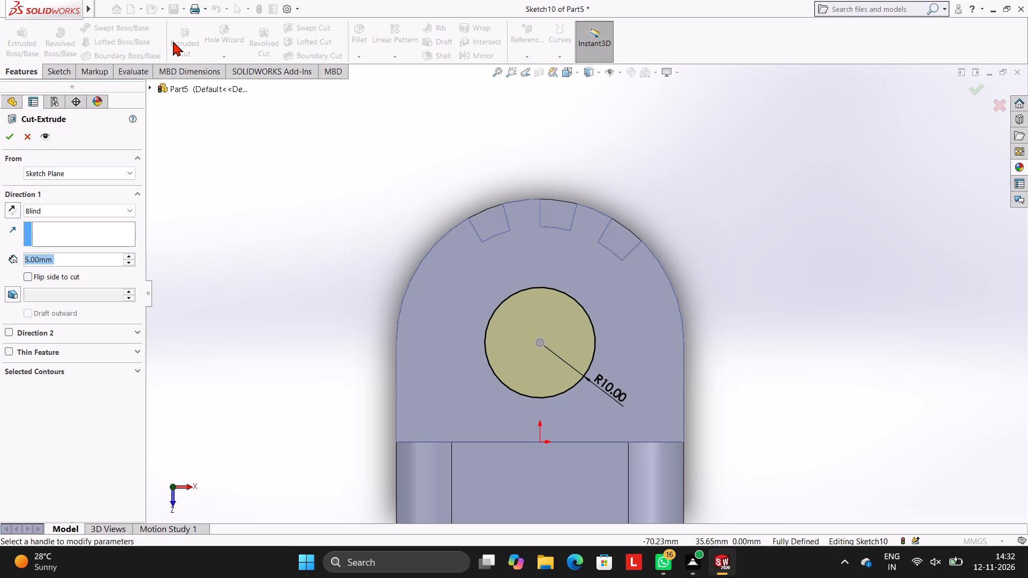
type("50")
key("Return")
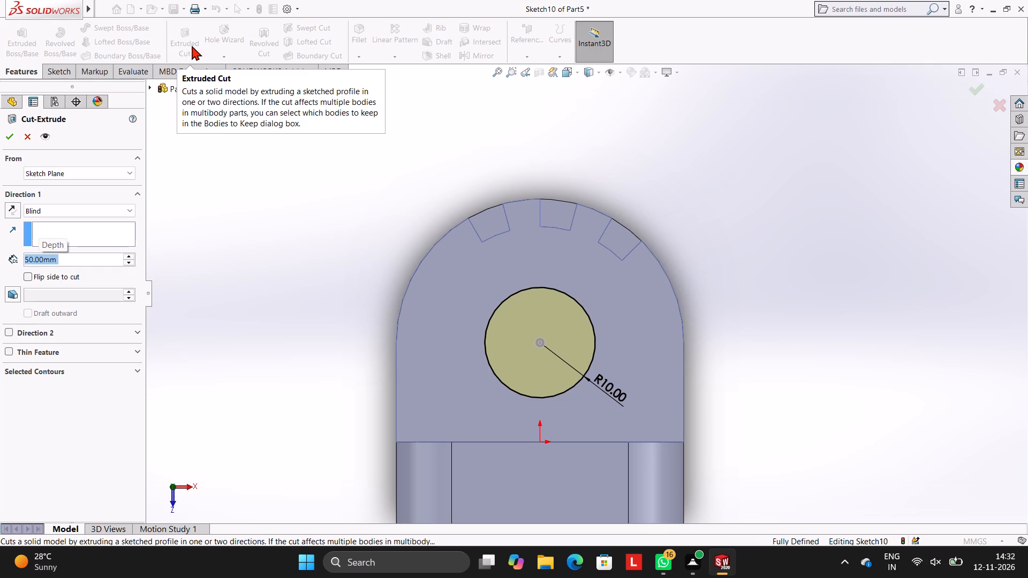
left_click(10, 136)
left_click(285, 200)
Start a new sketch on the flat face of the tapered round-ended lug, viewed straight on.
scroll(342, 240, "up", 2)
middle_click_drag(433, 267, 492, 244)
scroll(492, 244, "up", 4)
middle_click_drag(593, 273, 582, 296)
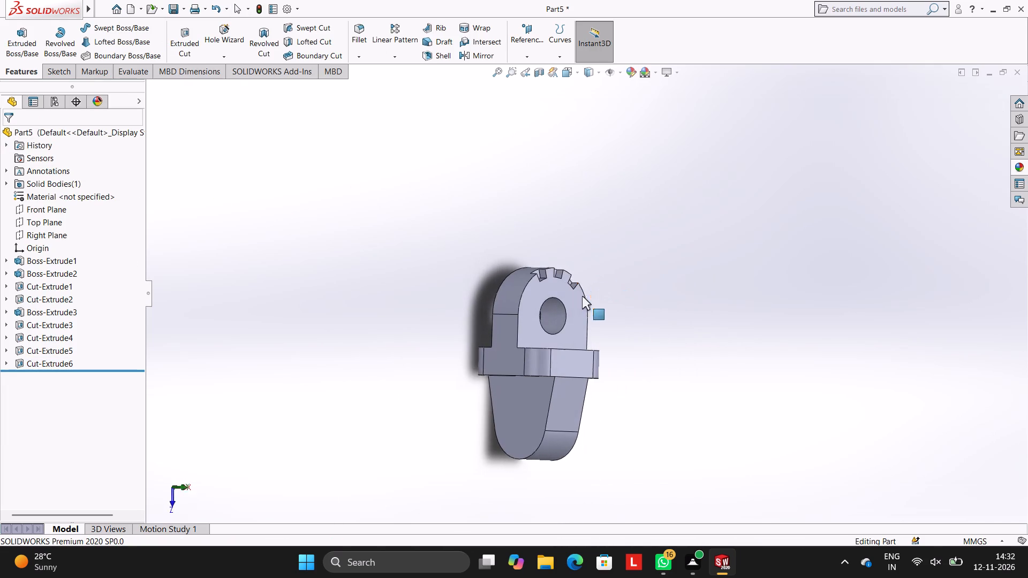
middle_click_drag(582, 296, 587, 296)
scroll(556, 314, "up", 1)
middle_click_drag(580, 340, 608, 344)
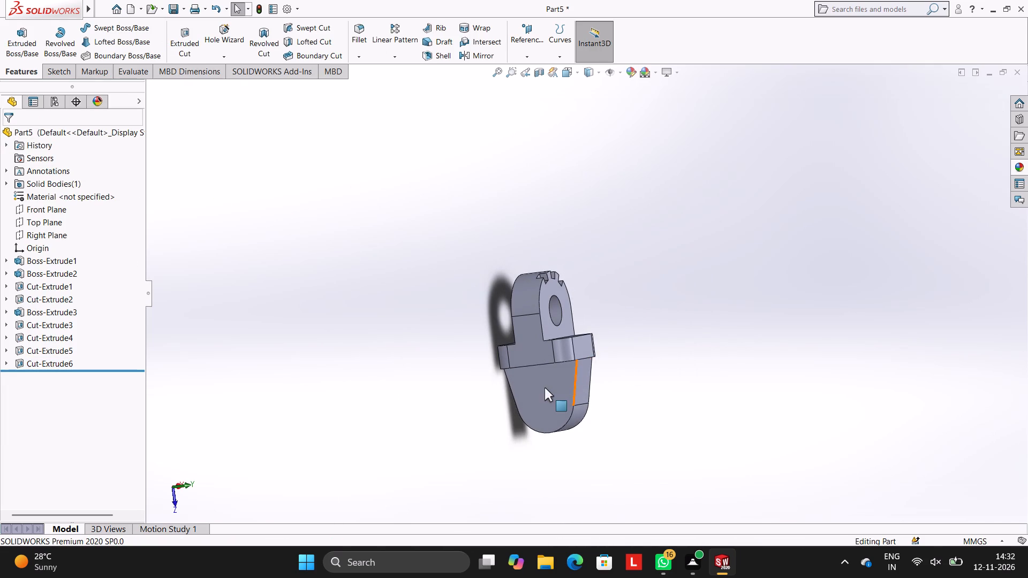
left_click(545, 387)
left_click(588, 353)
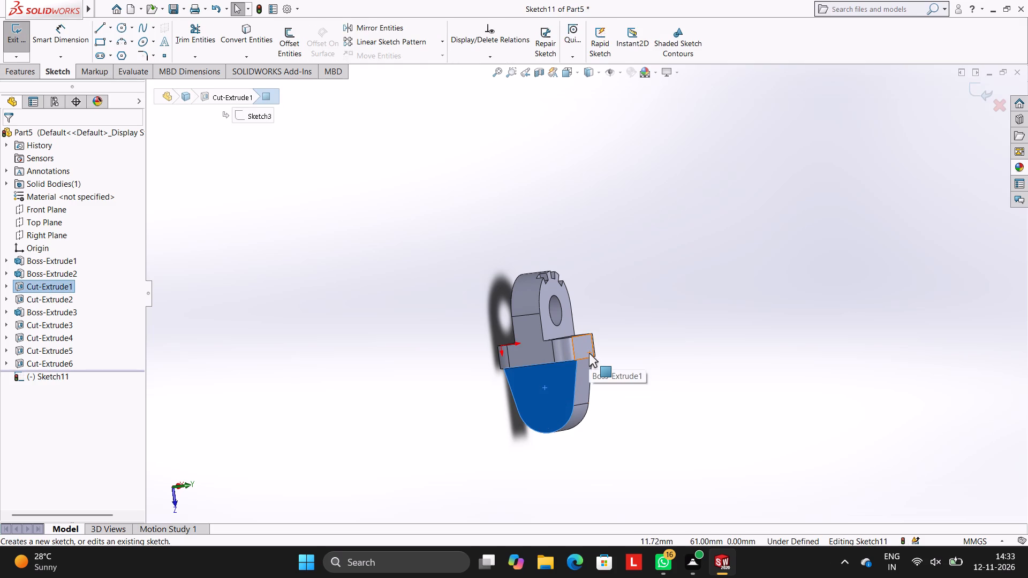
key("ctrl+8")
scroll(738, 347, "up", 4)
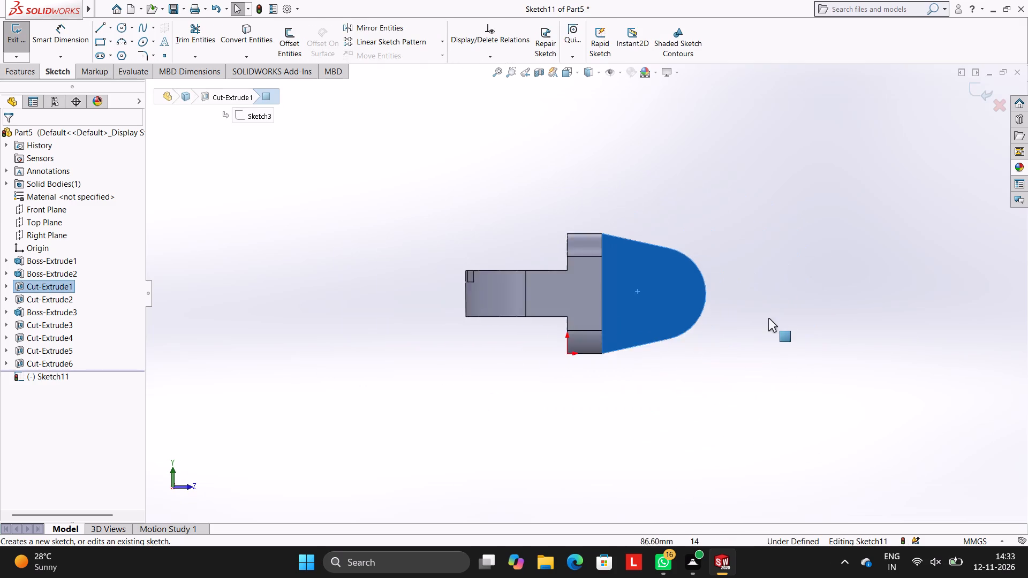
scroll(769, 317, "down", 3)
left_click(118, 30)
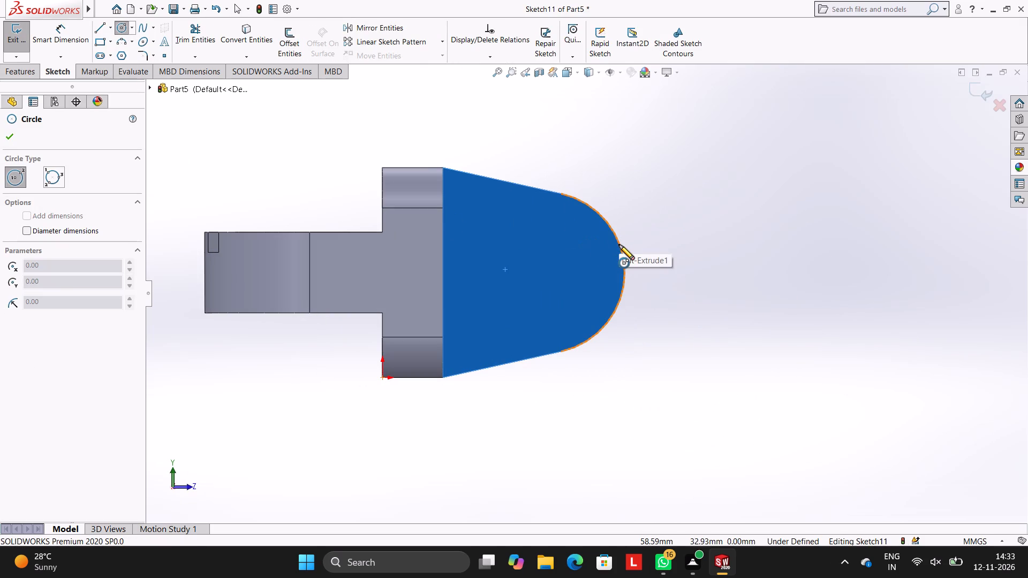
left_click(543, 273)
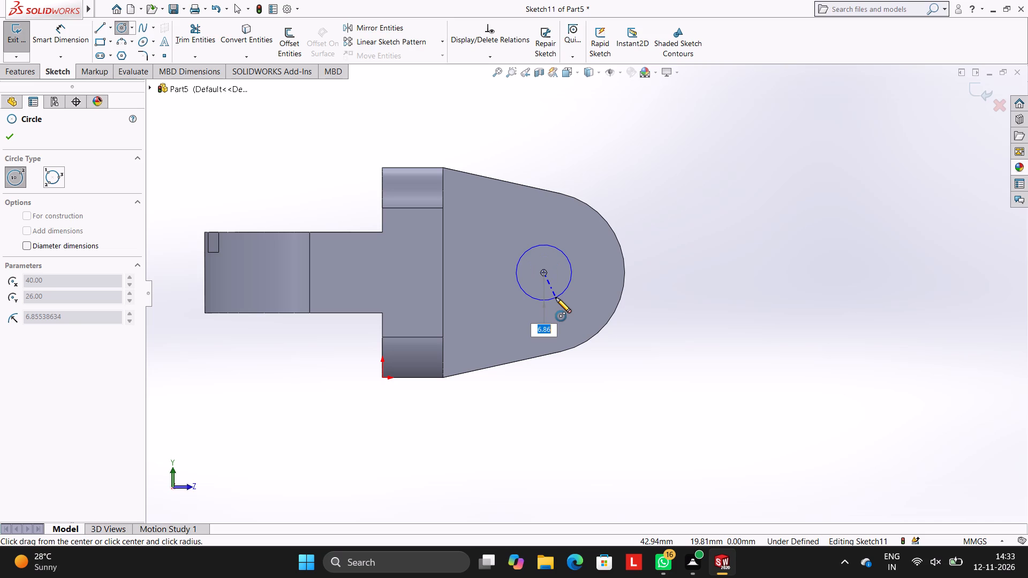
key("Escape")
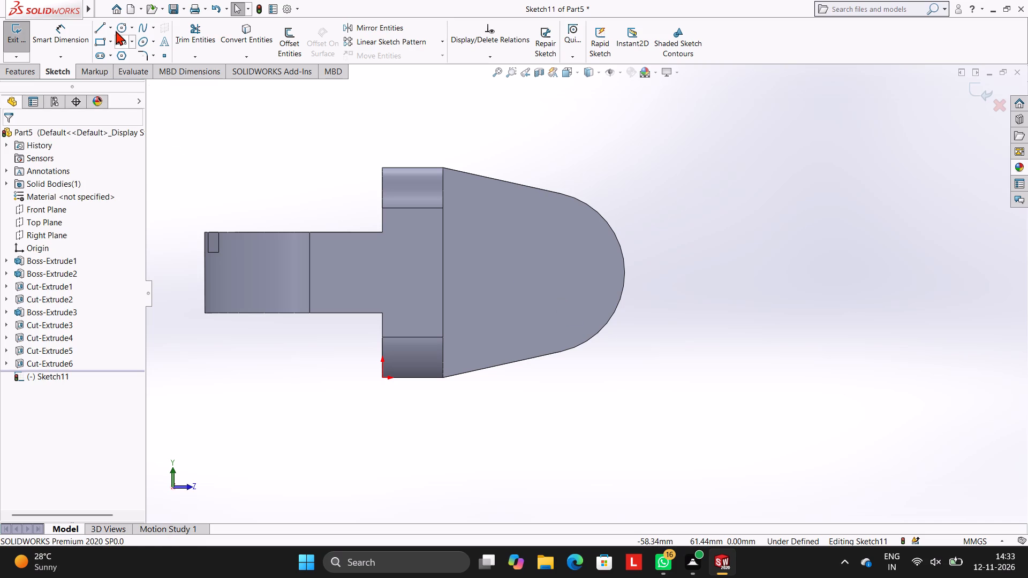
Sketch a circle dimensioned by diameter, 25 mm, centred on the rounded end of the tapered lug's face.
left_click(116, 31)
left_click(70, 230)
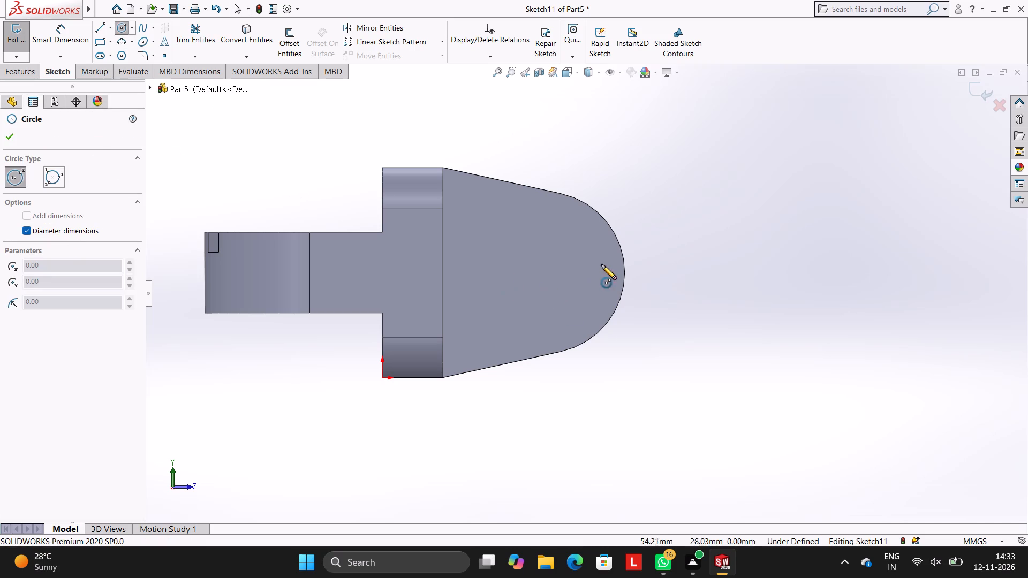
left_click(542, 272)
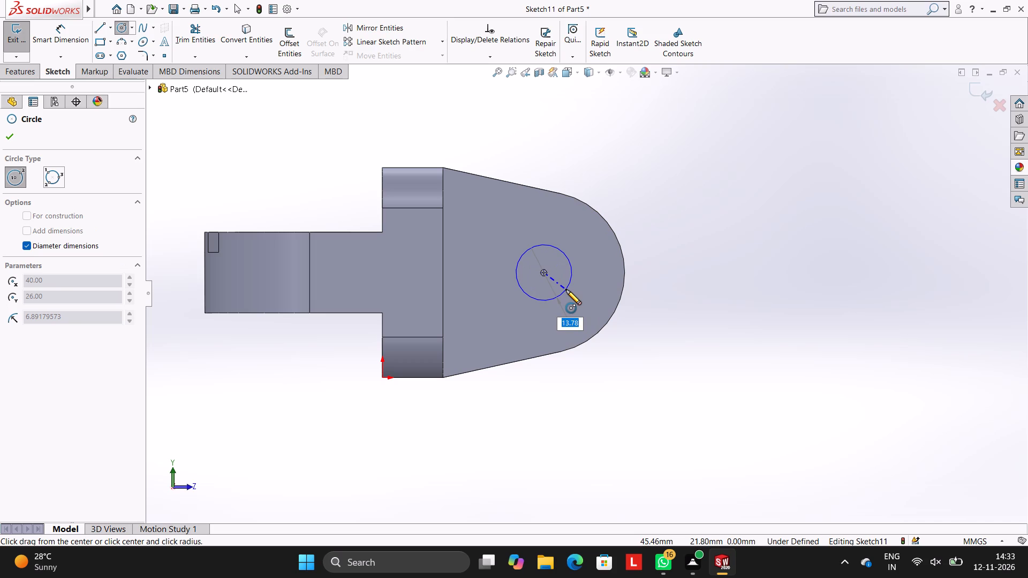
type("25")
key("Return")
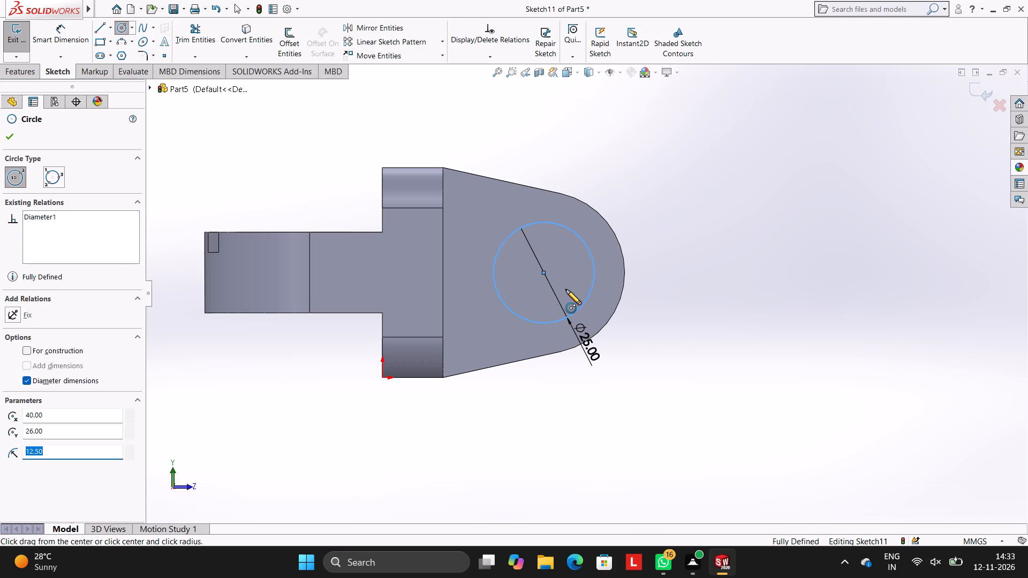
key("Escape")
key("Escape")
key("Escape")
key("Escape")
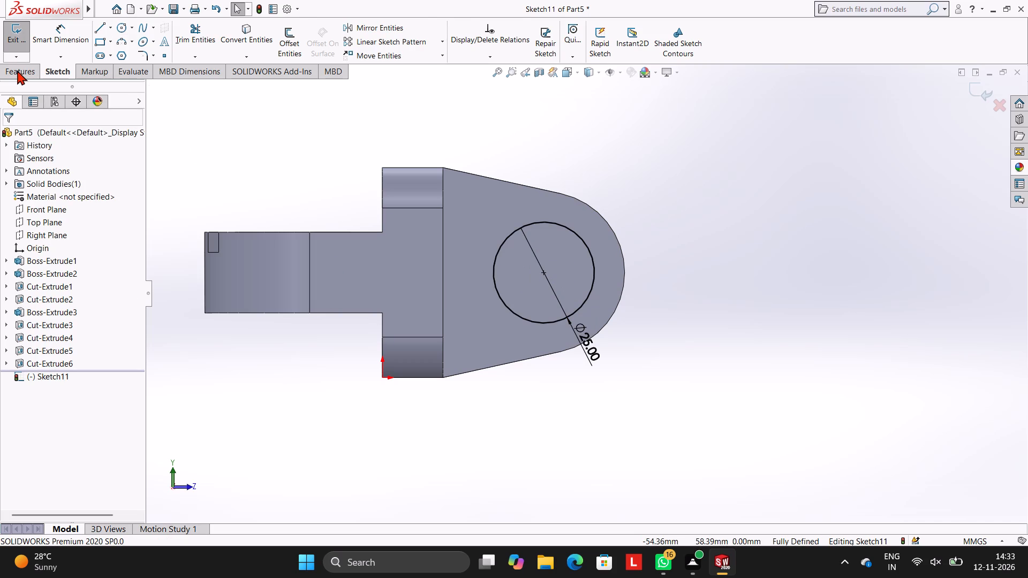
Cut-extrude the 25 mm circle into the tapered lug with a blind depth of 3 mm.
left_click(17, 70)
left_click(180, 38)
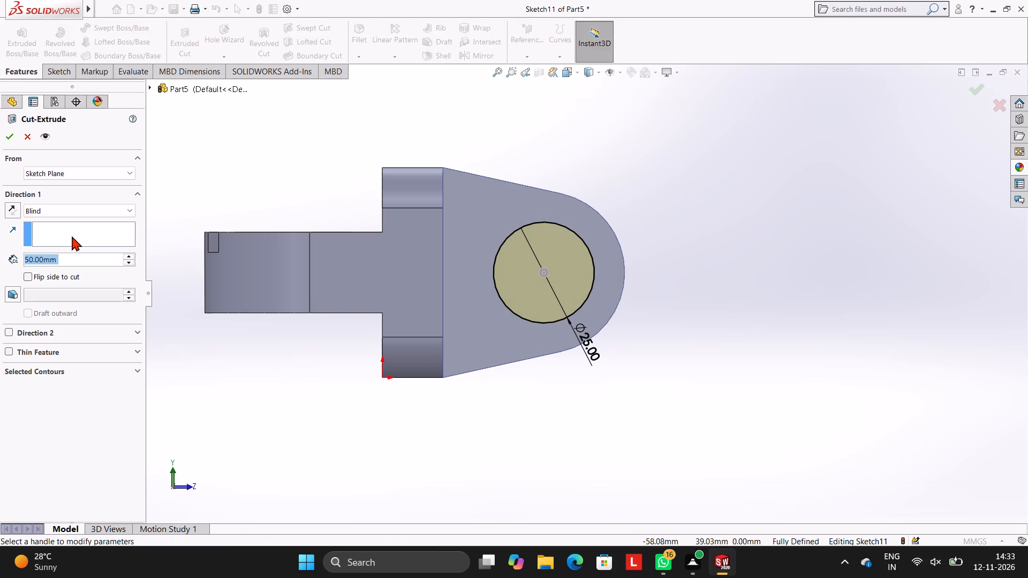
key("3")
key("Return")
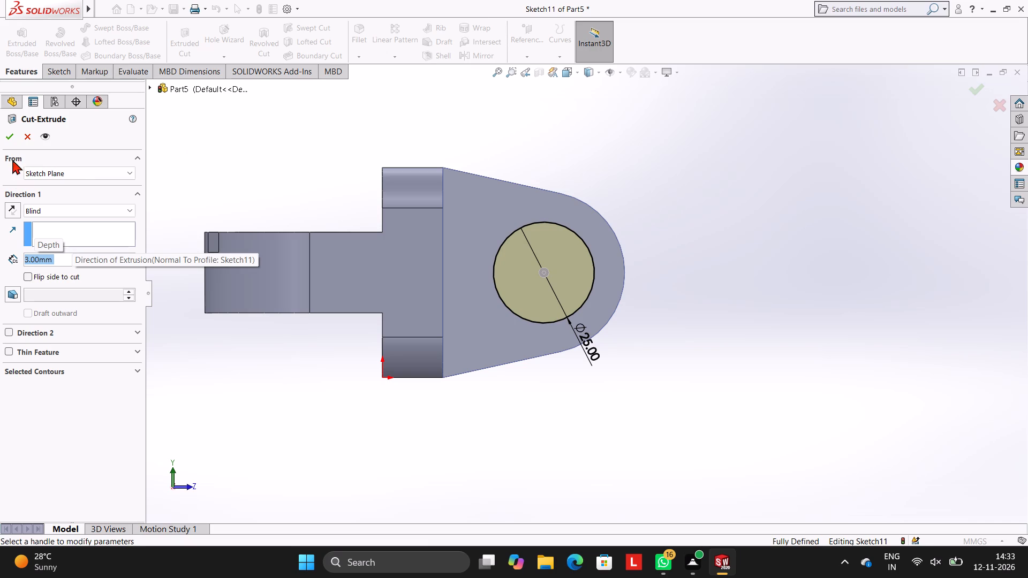
left_click(10, 138)
left_click(191, 181)
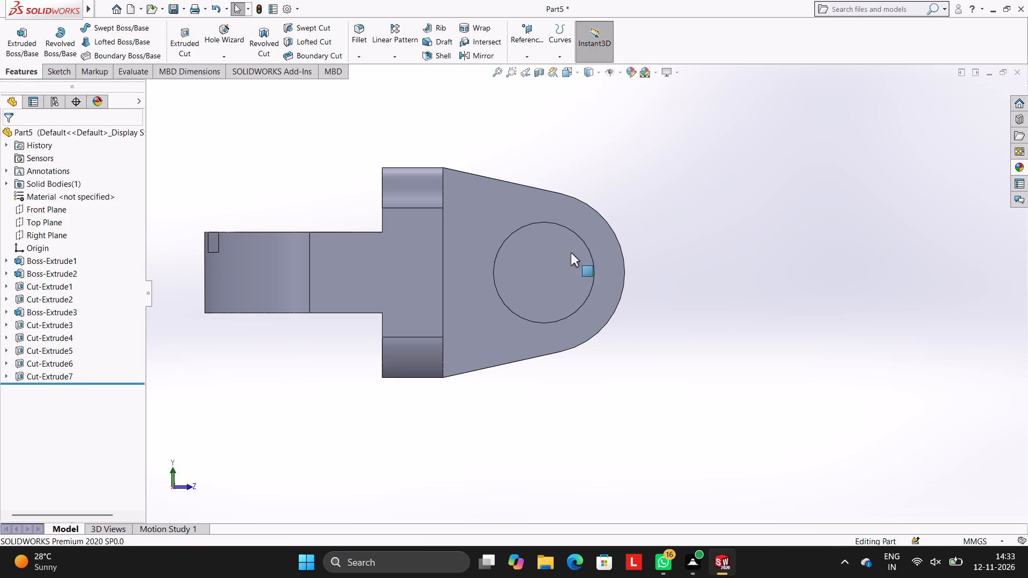
Start a new sketch on the floor of the 25 mm circular recess, viewed straight on.
middle_click_drag(641, 233, 611, 240)
left_click(510, 261)
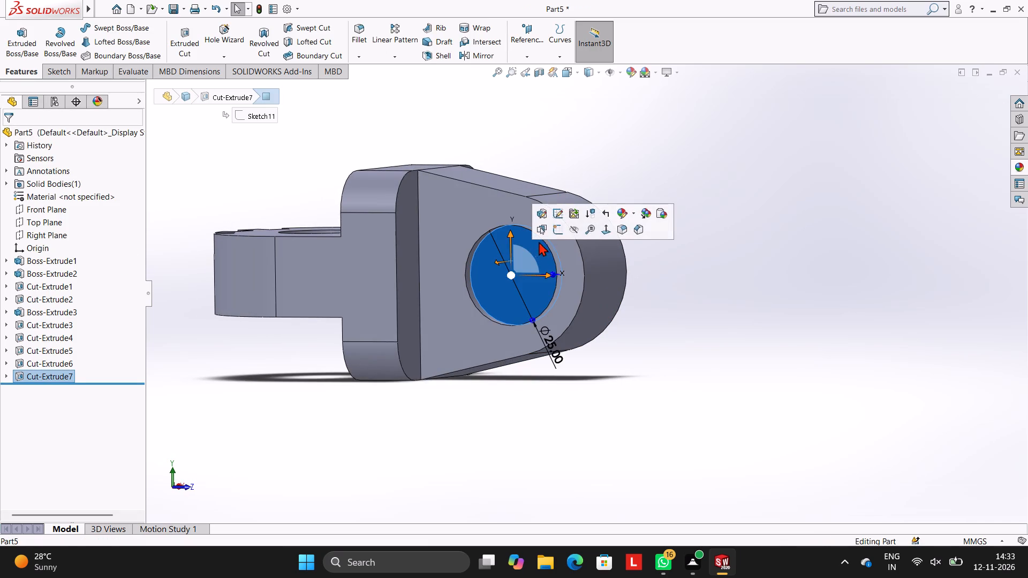
left_click(555, 231)
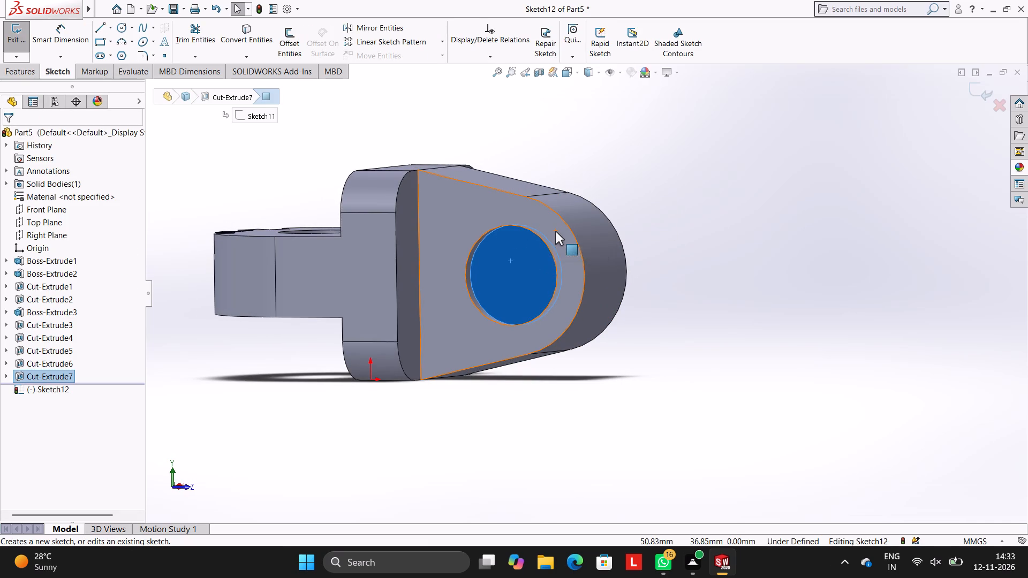
key("ctrl+8")
scroll(713, 240, "up", 2)
scroll(746, 252, "down", 2)
Sketch a 16 mm diameter circle concentric with the circular recess on the tapered lug.
left_click(118, 26)
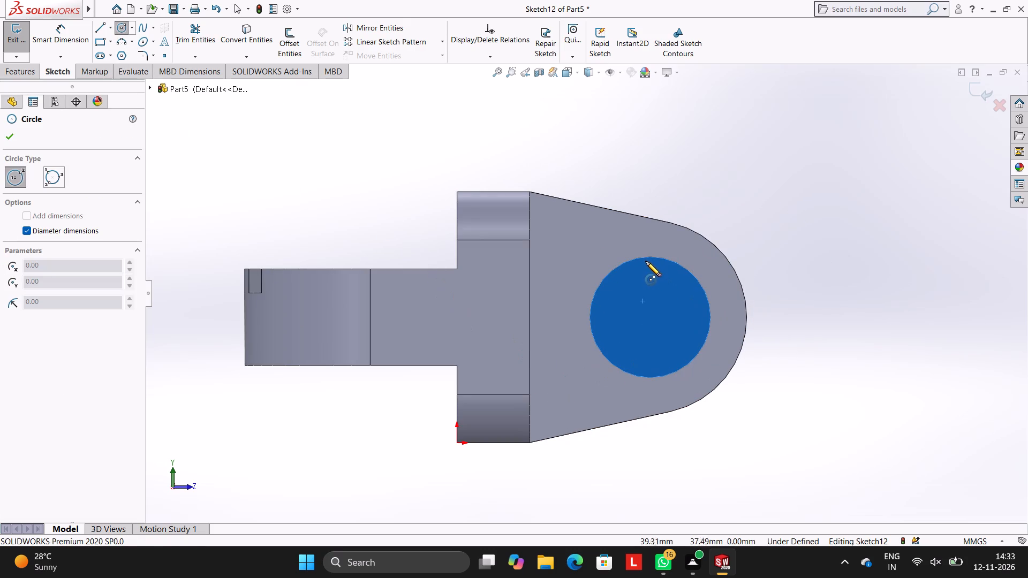
left_click(649, 316)
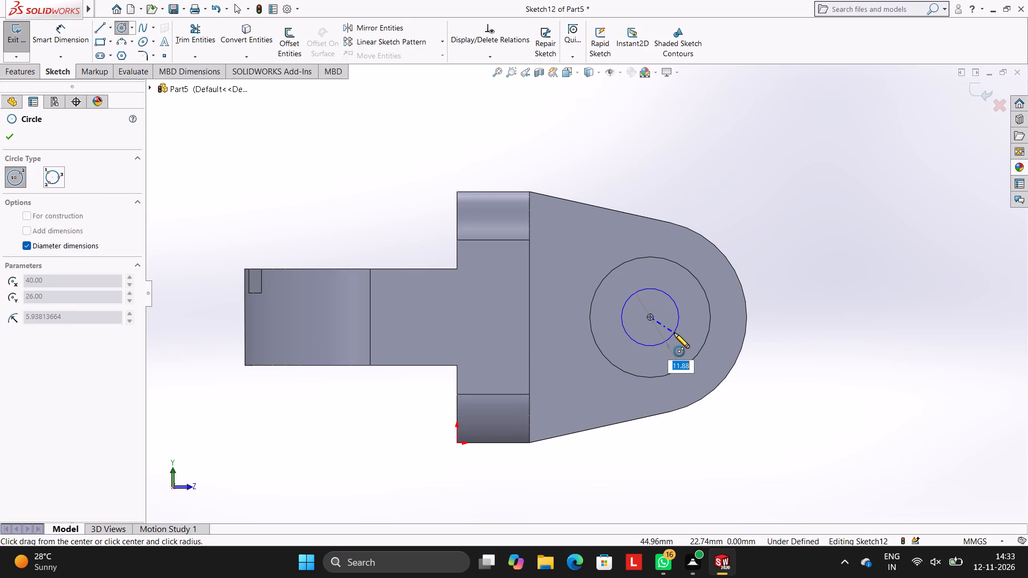
type("16")
key("Return")
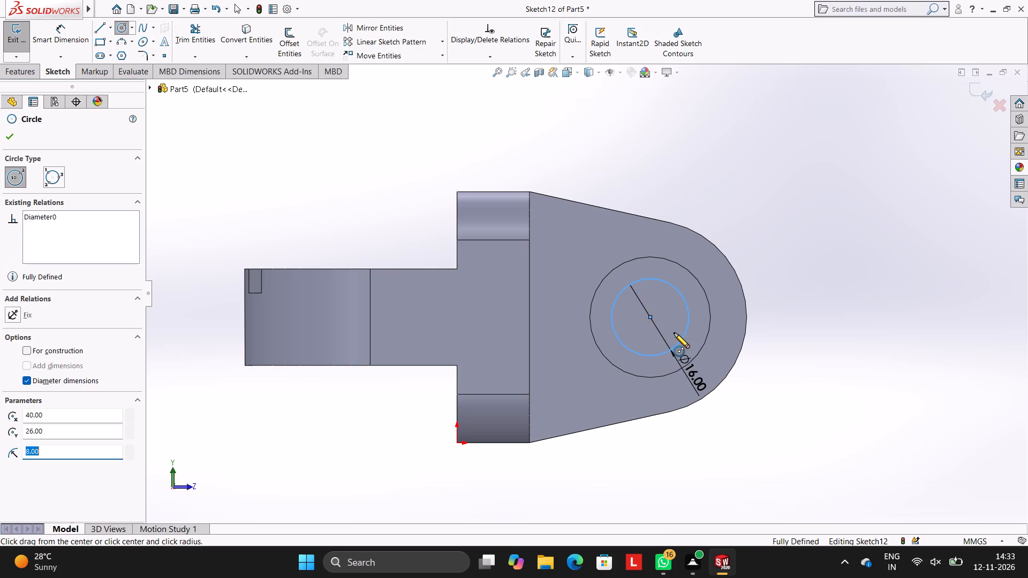
key("Escape")
key("Escape")
key("Escape")
key("Escape")
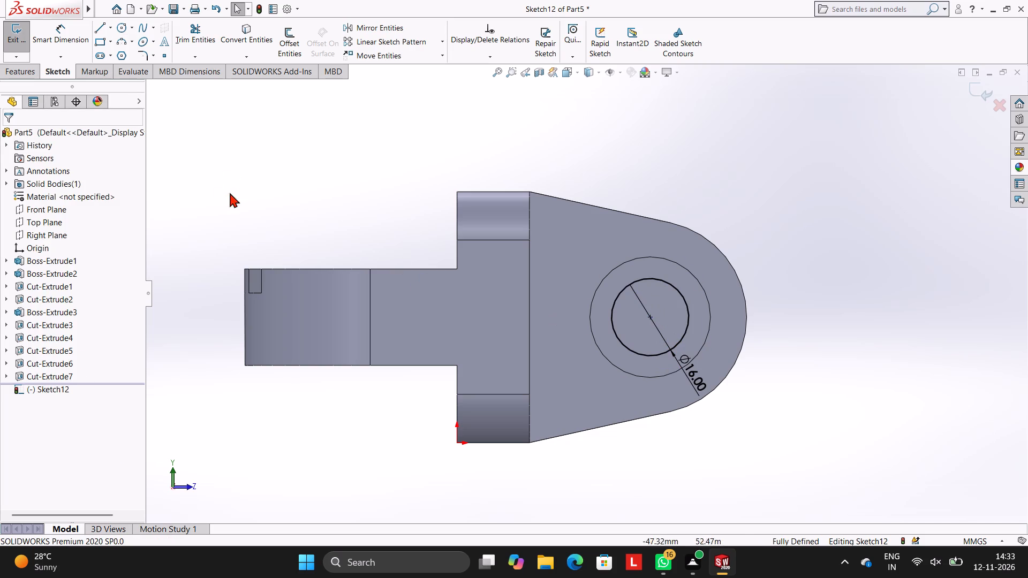
Cut-extrude the 16 mm circle from the recess floor with a blind depth of 50 mm.
left_click(24, 69)
left_click(173, 45)
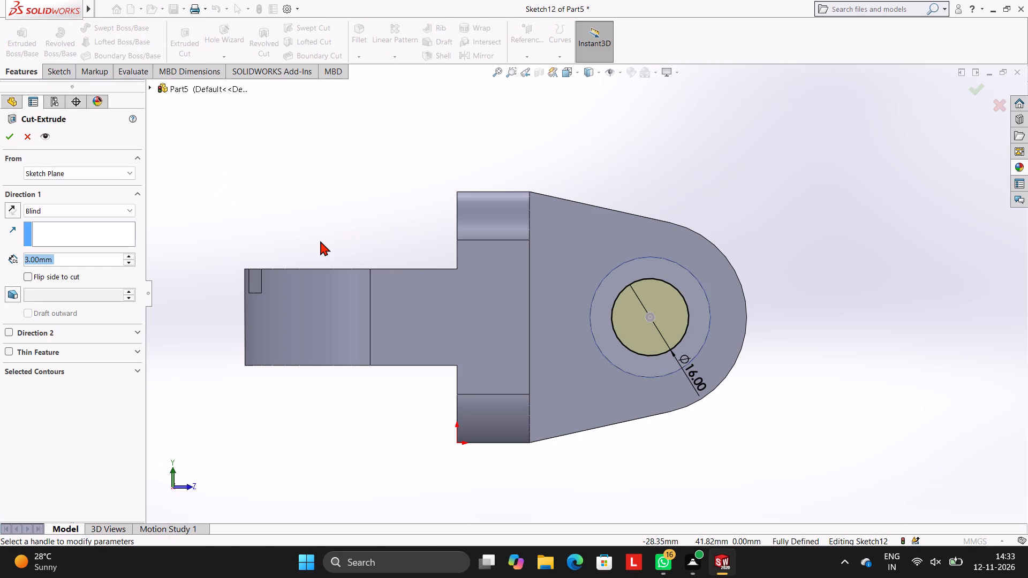
type("50")
key("Return")
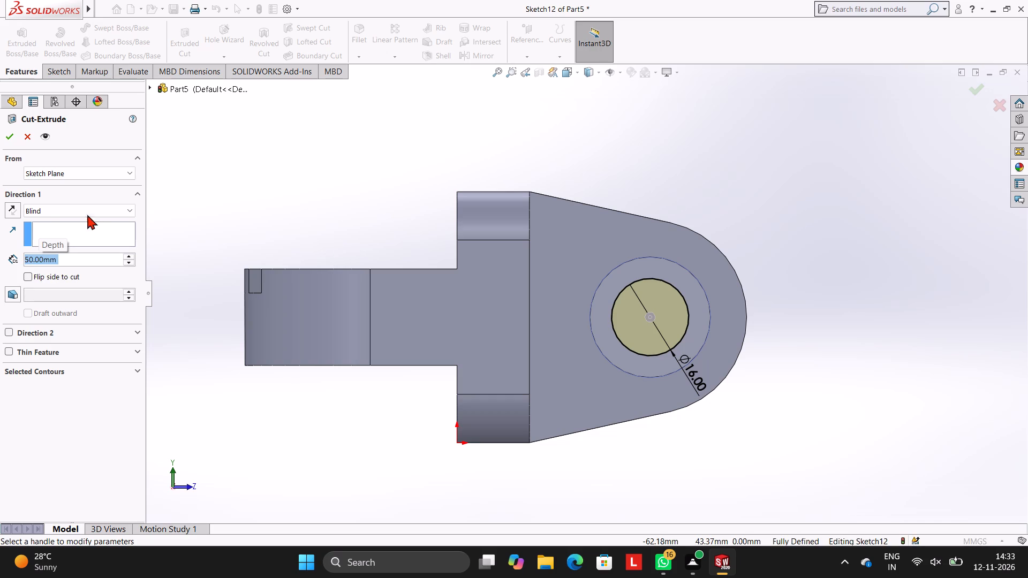
left_click(10, 135)
left_click(238, 165)
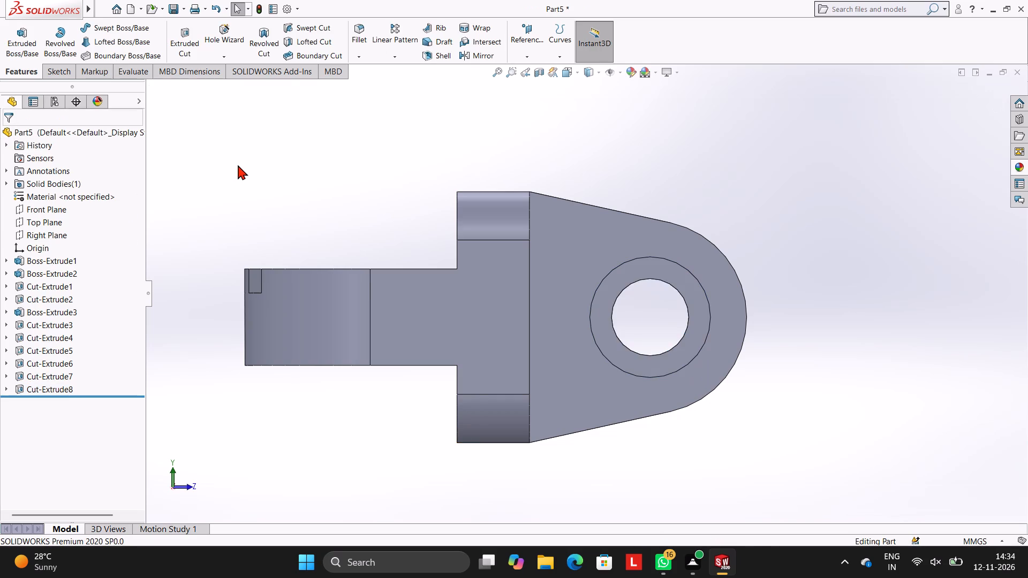
Examine the part from several sides, including the notches, both lug holes and the counterbored recess.
scroll(239, 165, "up", 2)
middle_click_drag(263, 188, 261, 272)
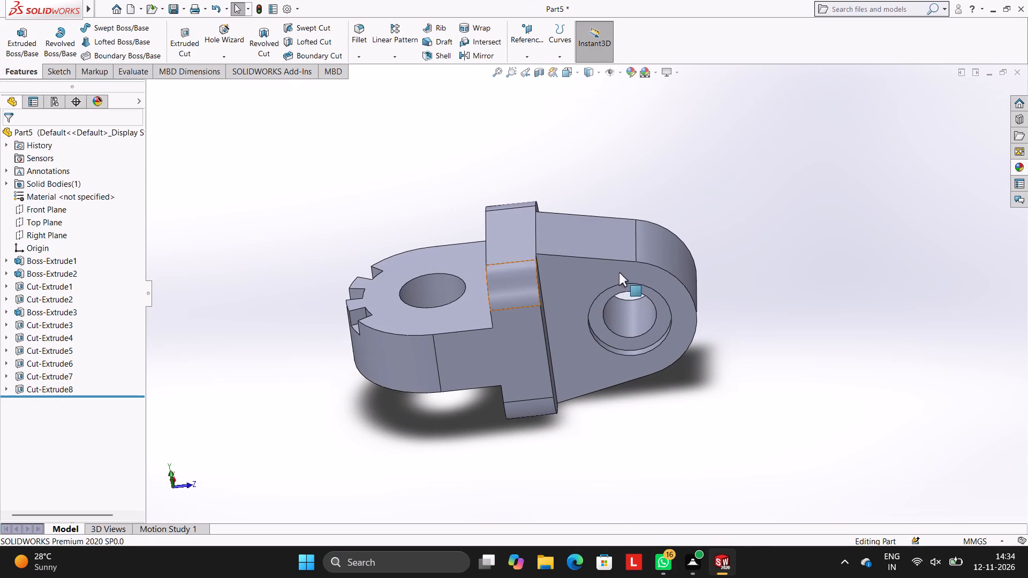
middle_click_drag(717, 199, 863, 386)
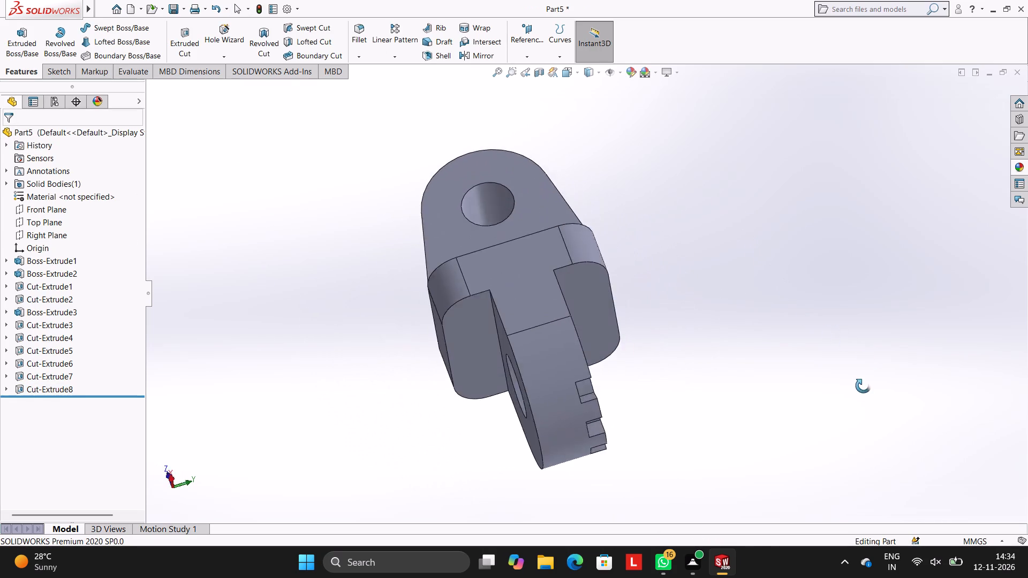
middle_click_drag(863, 386, 706, 264)
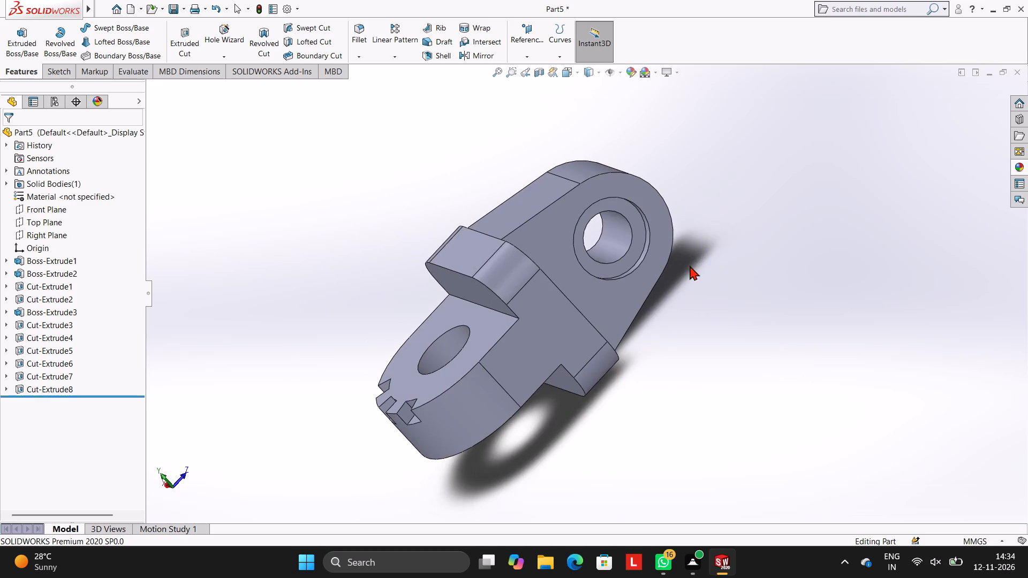
scroll(607, 277, "down", 3)
middle_click_drag(769, 234, 745, 248)
scroll(746, 244, "up", 2)
middle_click_drag(758, 241, 798, 319)
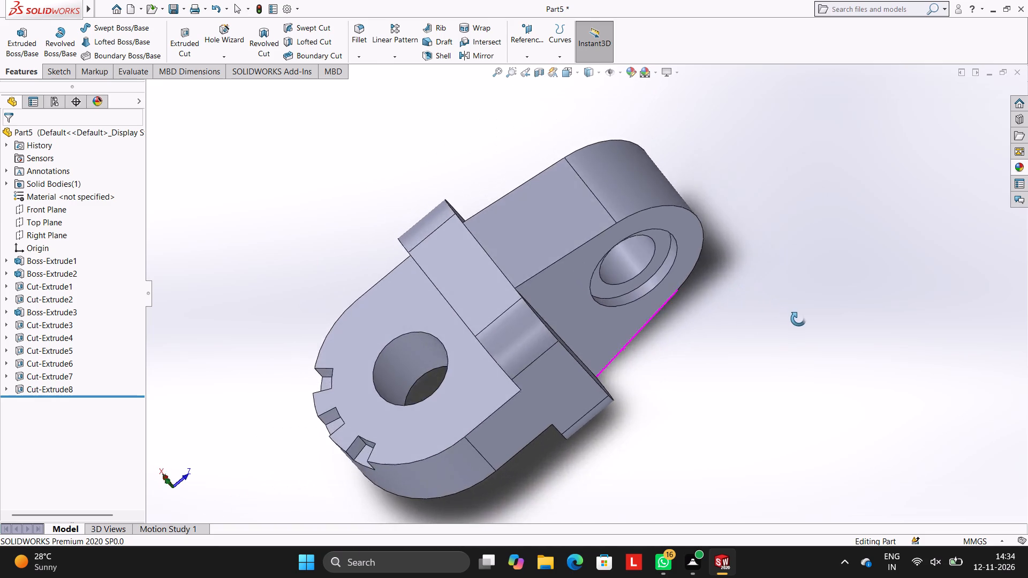
middle_click_drag(798, 319, 820, 299)
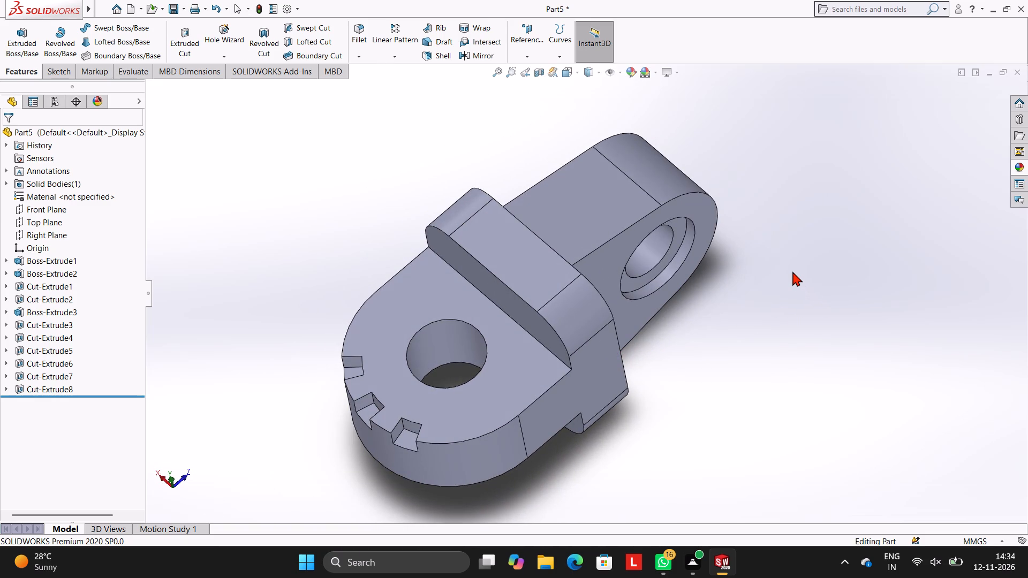
middle_click_drag(554, 275, 519, 255)
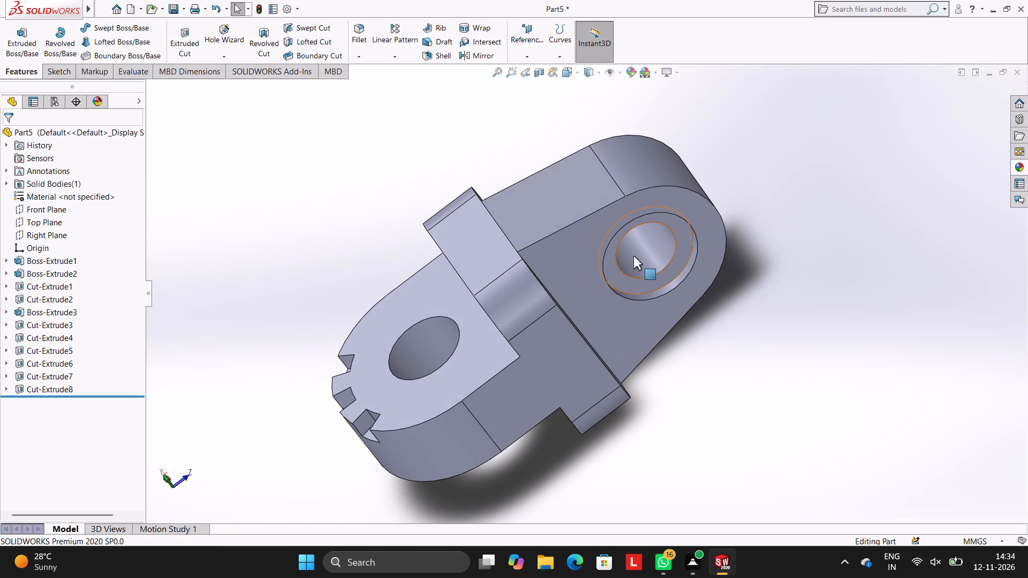
middle_click_drag(572, 249, 579, 238)
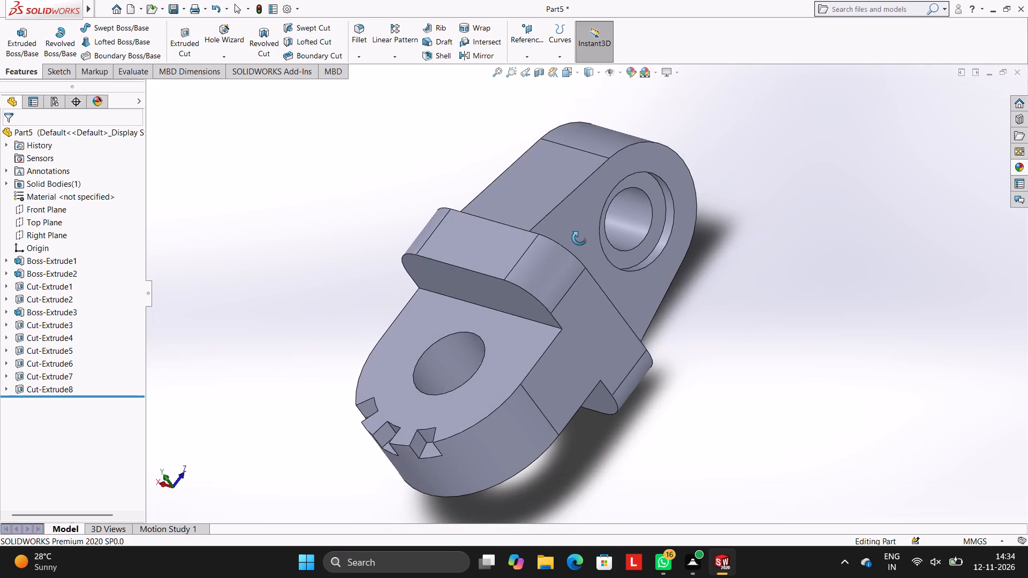
middle_click_drag(579, 238, 577, 237)
scroll(586, 227, "up", 2)
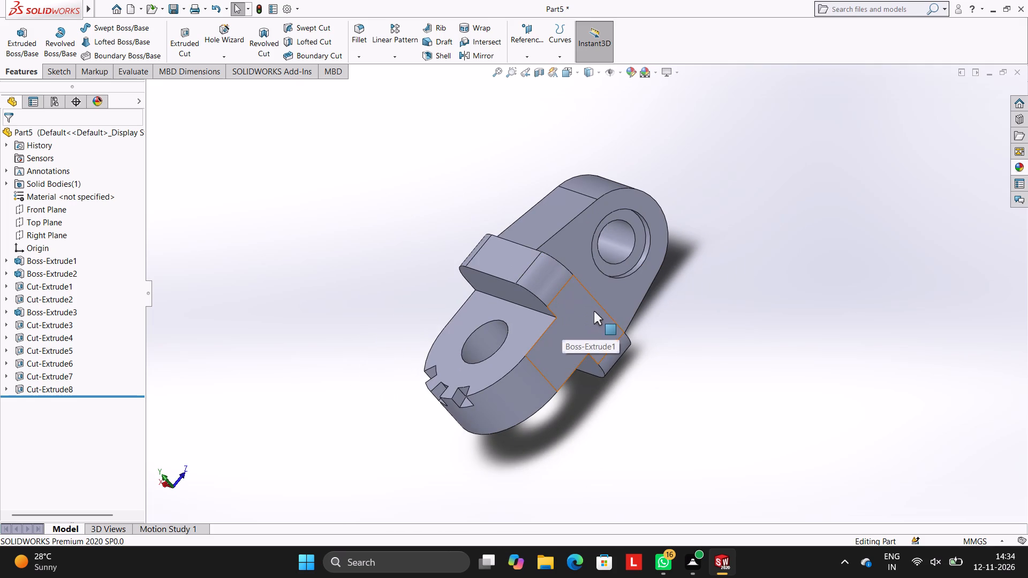
key("ctrl+8")
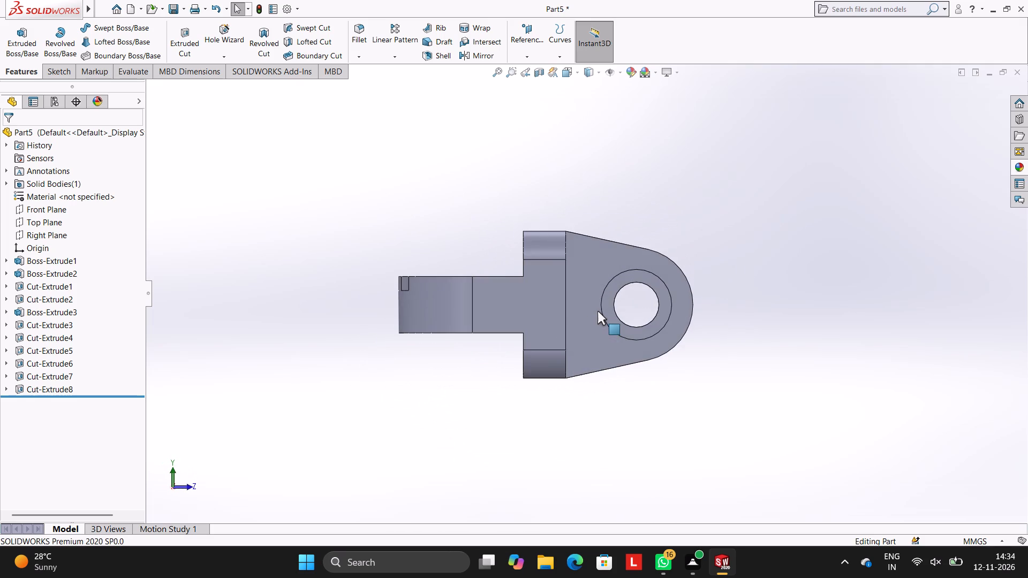
scroll(593, 309, "up", 3)
scroll(592, 304, "down", 3)
scroll(562, 257, "down", 2)
scroll(562, 257, "up", 2)
middle_click_drag(564, 265, 565, 339)
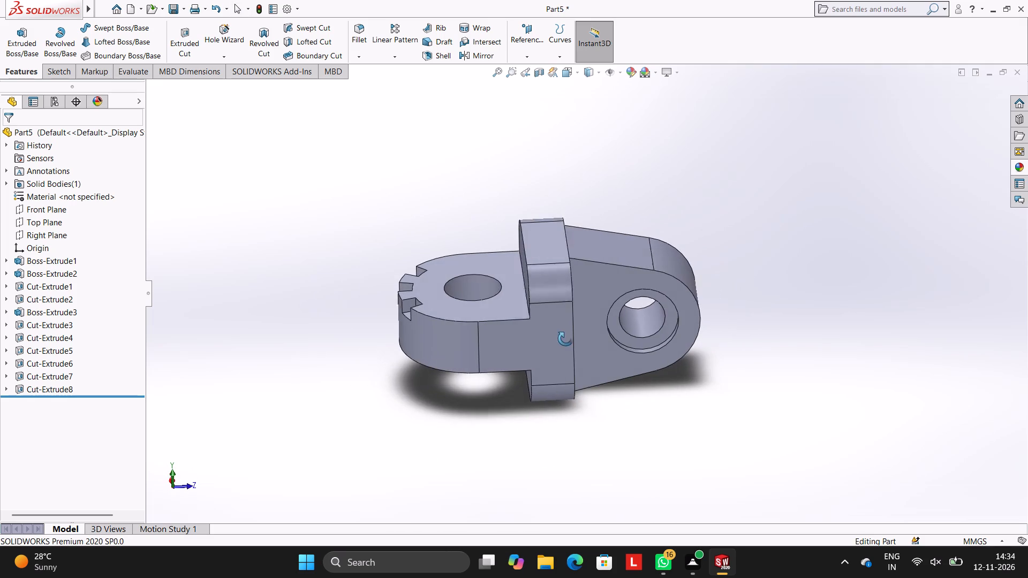
Apply the Blue LED appearance to the whole part.
middle_click_drag(565, 339, 565, 338)
left_click(1023, 167)
left_click_drag(910, 365, 909, 365)
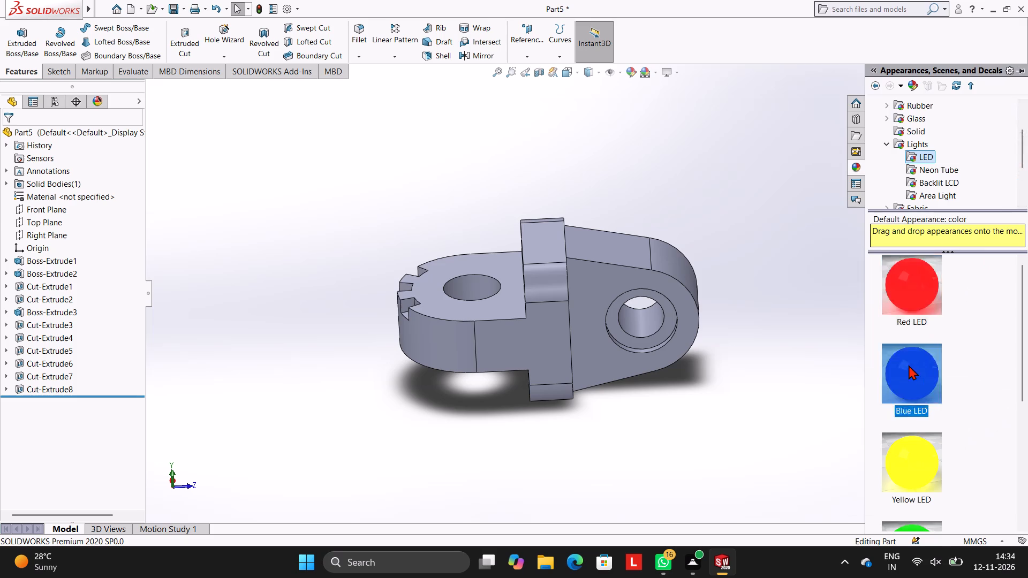
left_click_drag(909, 365, 564, 288)
left_click(592, 290)
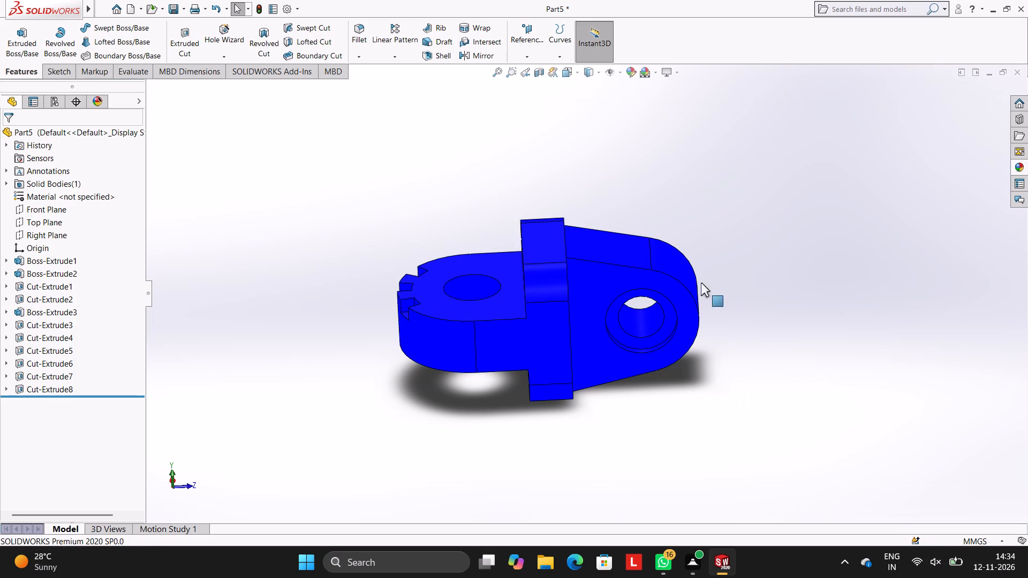
Apply the Red LED appearance to the 16 mm hole in the tapered lug and the hole in the notched lug.
left_click(1022, 165)
left_click_drag(905, 297, 634, 341)
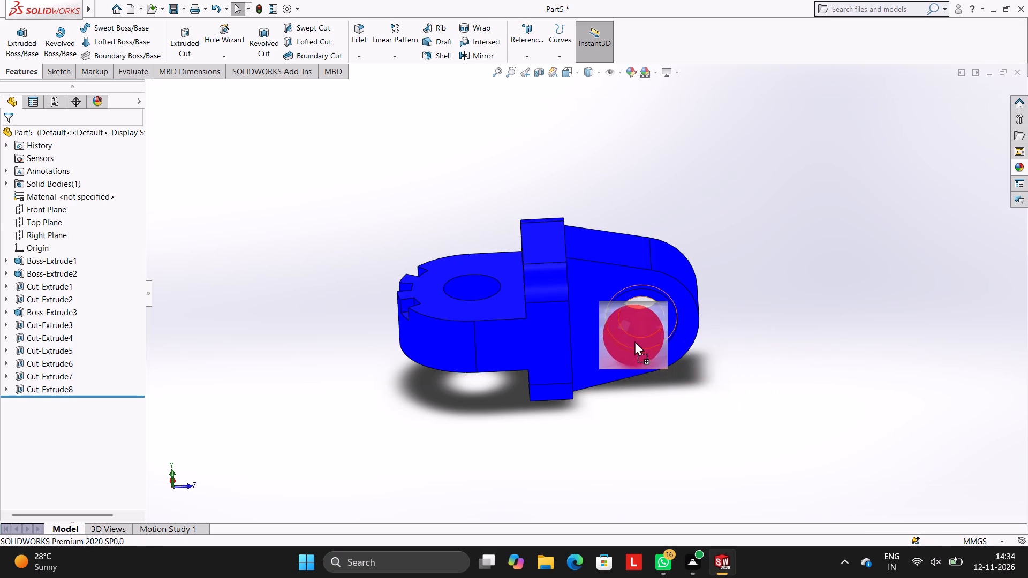
left_click_drag(634, 341, 634, 337)
left_click(634, 337)
left_click(1024, 168)
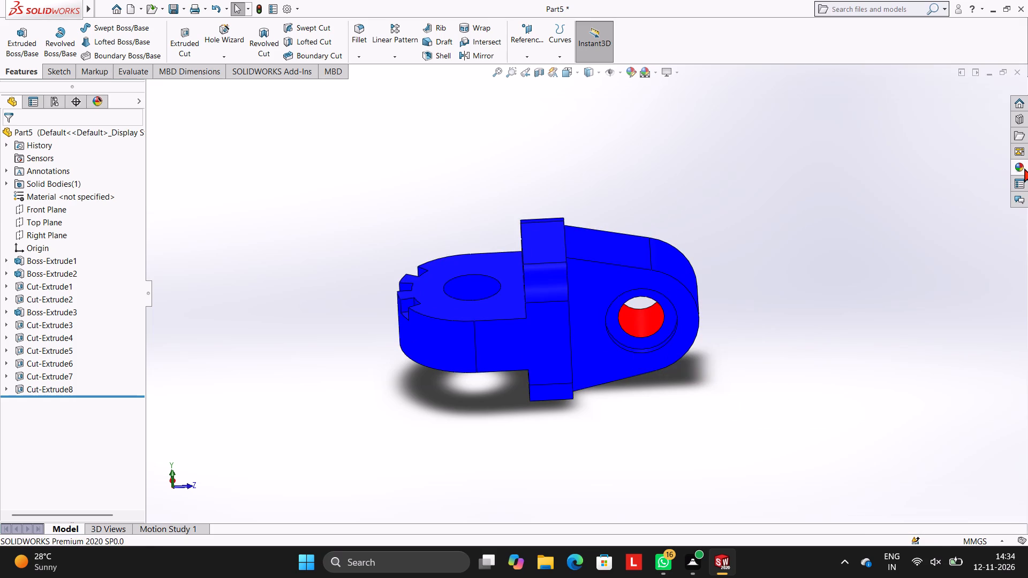
left_click_drag(921, 297, 474, 295)
left_click(474, 295)
Apply the Yellow LED appearance to the circular counterbore recess feature on the tapered lug.
left_click(1023, 170)
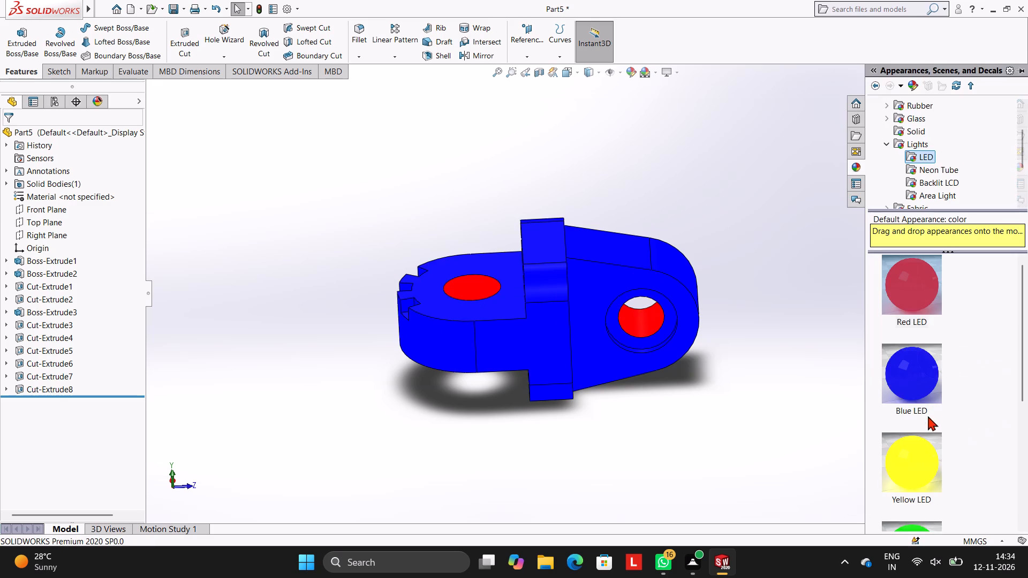
left_click_drag(919, 442, 610, 302)
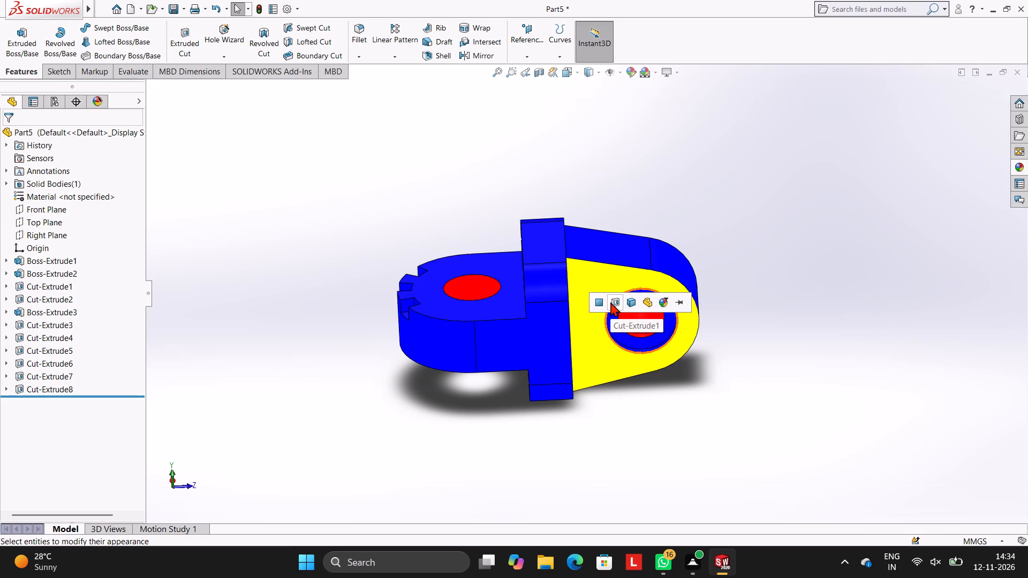
scroll(709, 301, "down", 4)
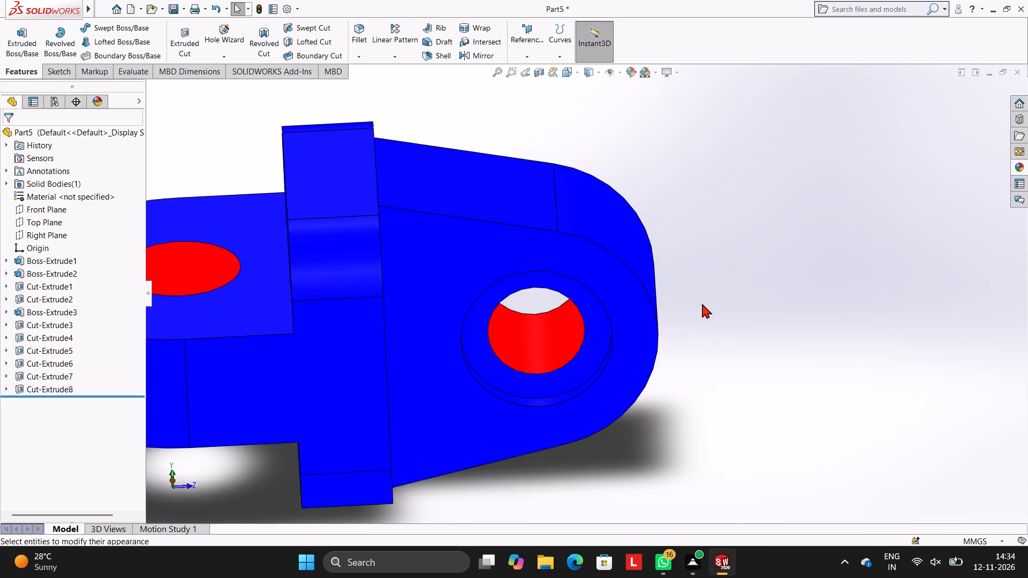
middle_click_drag(697, 302, 644, 303)
left_click(1019, 168)
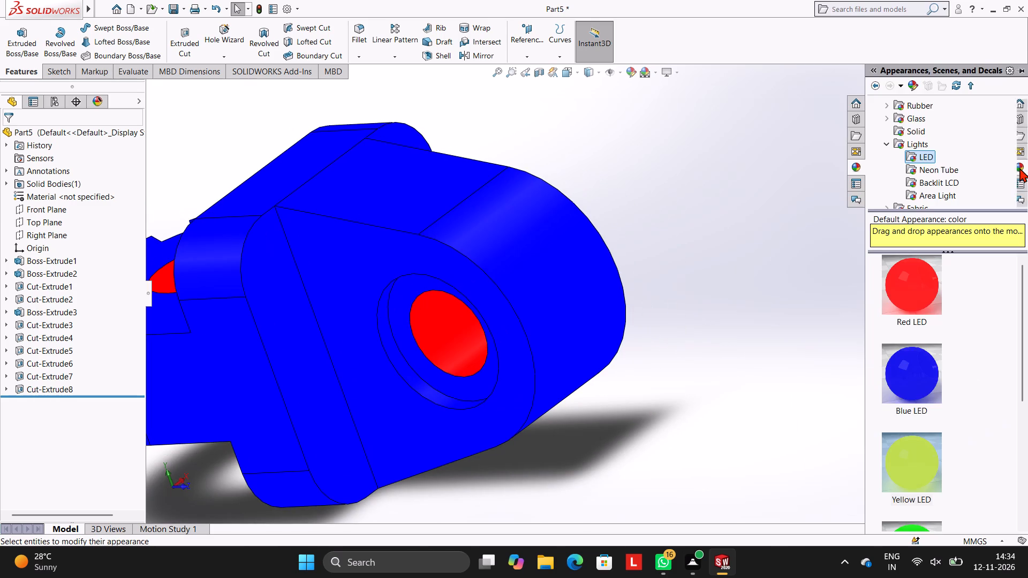
left_click_drag(913, 462, 412, 356)
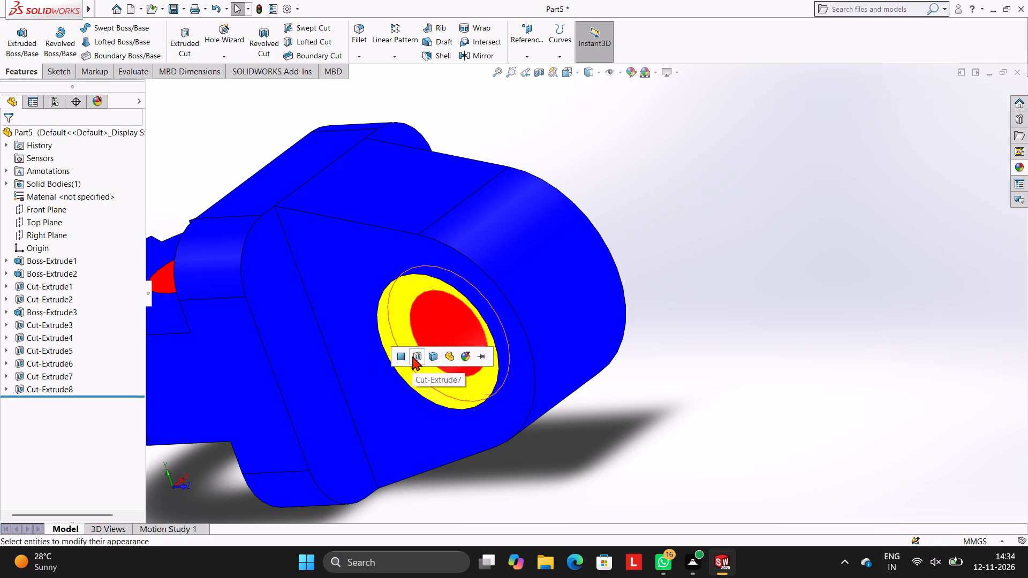
left_click(412, 356)
Apply the Yellow LED appearance to the feature forming the three edge notches on the rounded lug.
scroll(439, 323, "up", 6)
scroll(499, 303, "down", 3)
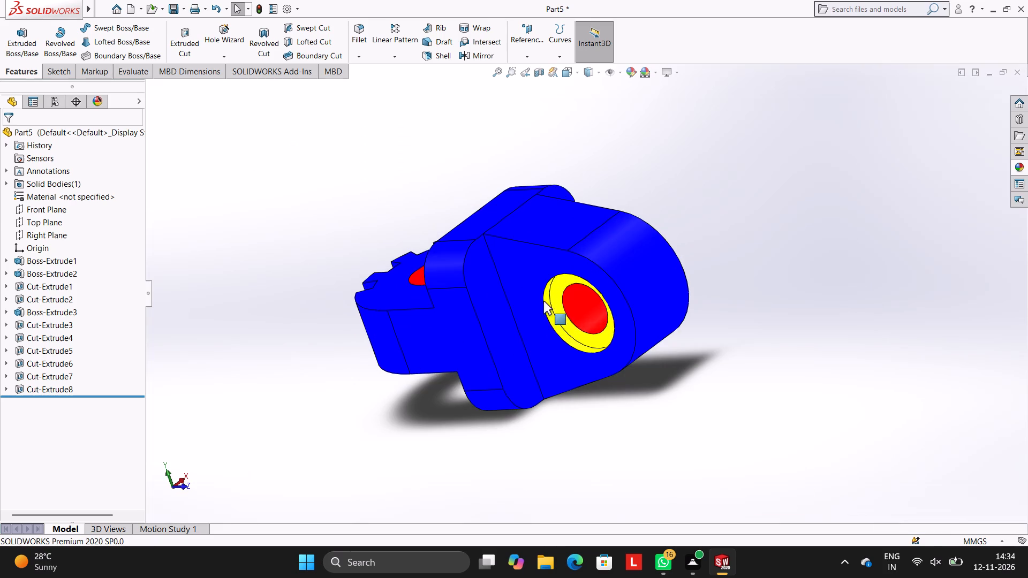
middle_click_drag(546, 277, 587, 314)
scroll(298, 234, "up", 1)
scroll(298, 233, "down", 4)
left_click(1018, 166)
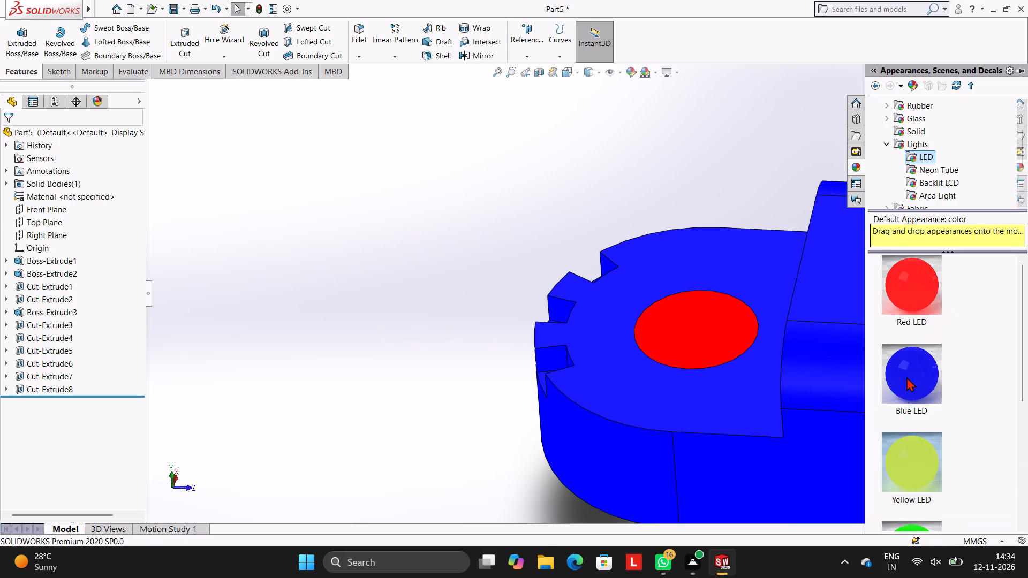
middle_click_drag(618, 340, 664, 362)
left_click_drag(903, 450, 539, 400)
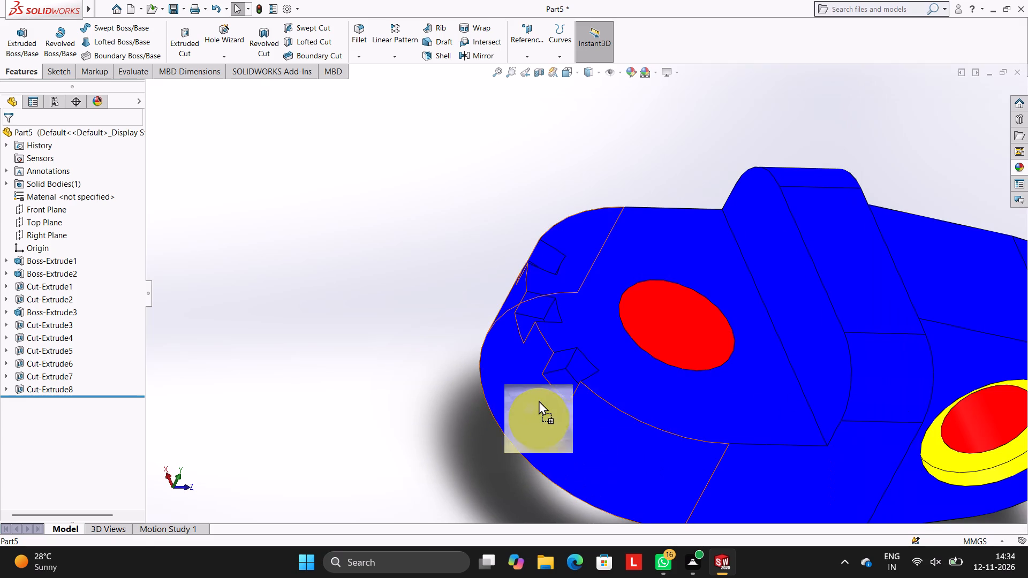
left_click_drag(539, 400, 557, 356)
left_click(557, 356)
left_click(557, 356)
scroll(557, 356, "up", 3)
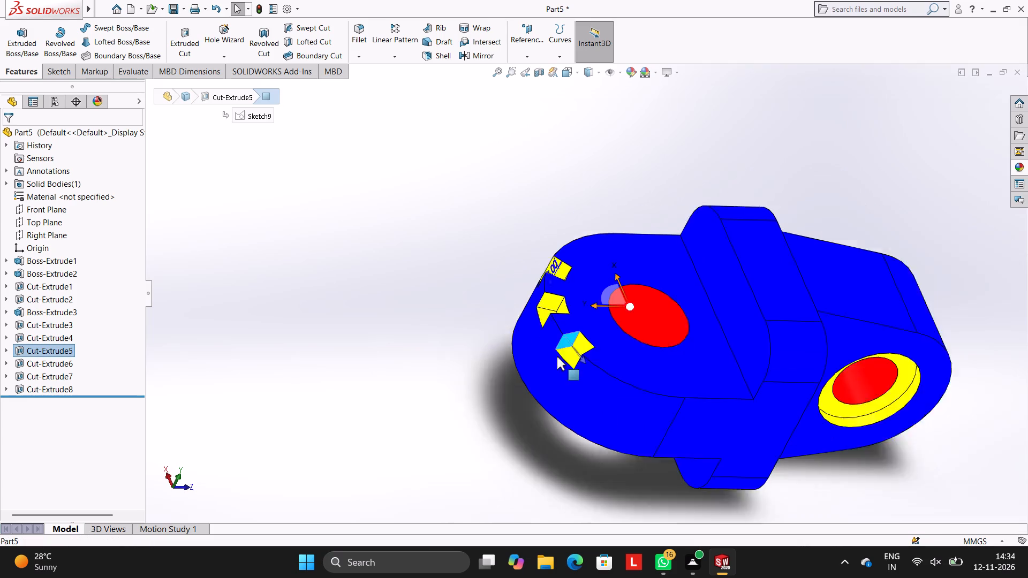
scroll(557, 356, "up", 1)
left_click(436, 294)
Examine the coloured part from several sides, including the notches, both holes and the counterbore.
middle_click_drag(828, 359, 774, 332)
scroll(713, 349, "up", 2)
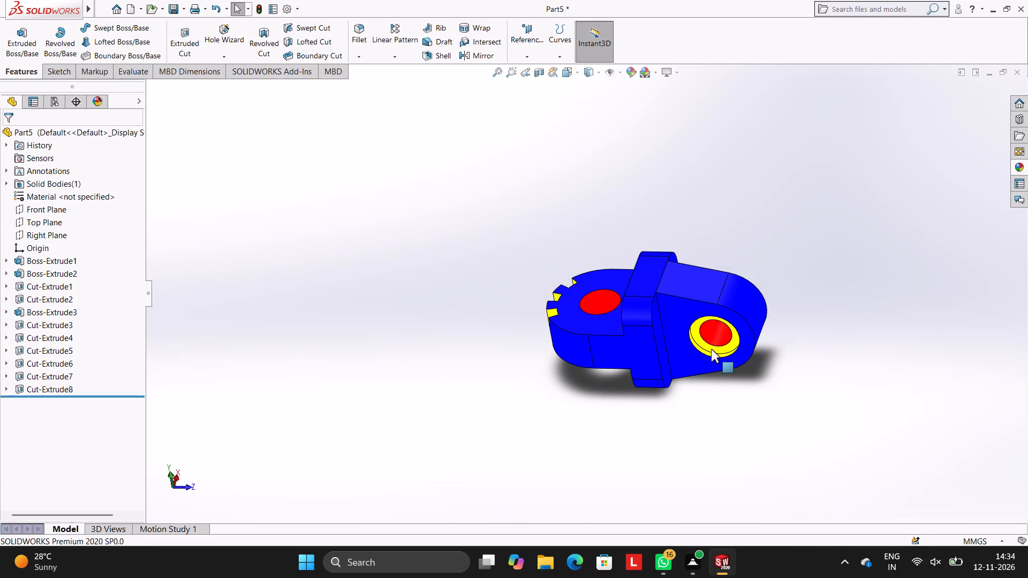
scroll(699, 337, "down", 3)
middle_click_drag(710, 278, 701, 245)
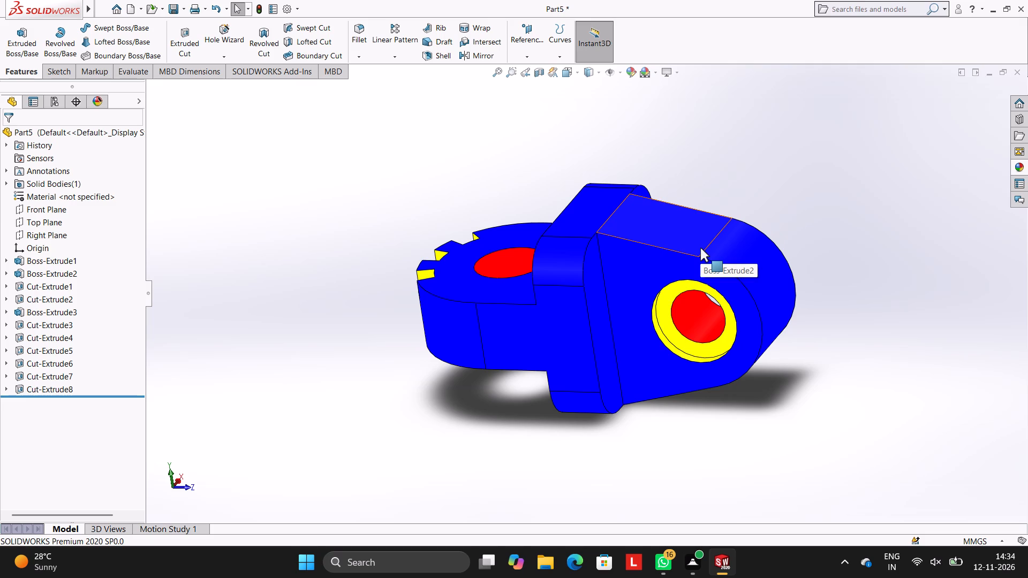
middle_click_drag(730, 279, 741, 250)
scroll(743, 250, "up", 1)
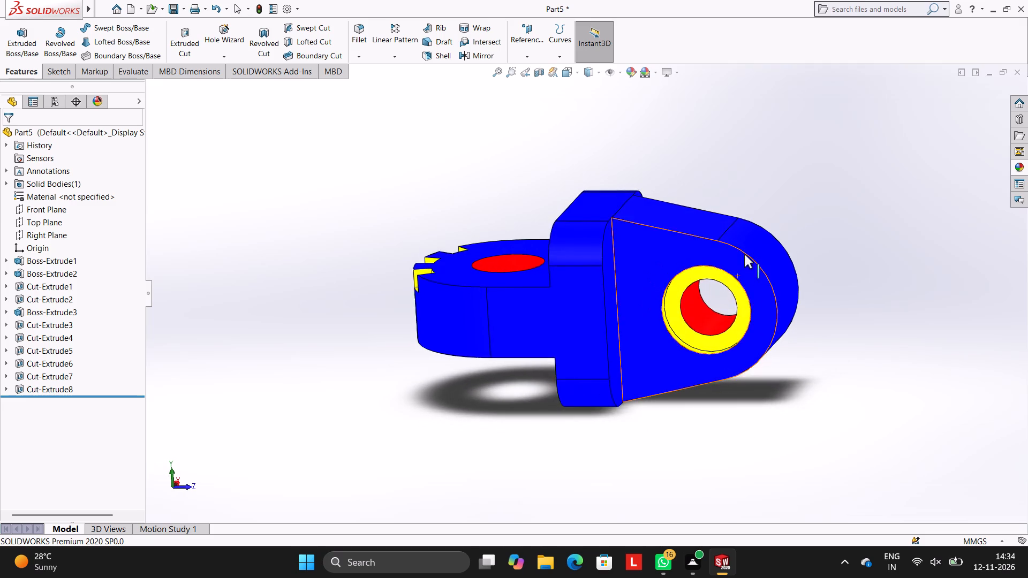
scroll(724, 268, "up", 2)
scroll(724, 268, "down", 1)
middle_click_drag(729, 270, 722, 341)
scroll(729, 310, "down", 1)
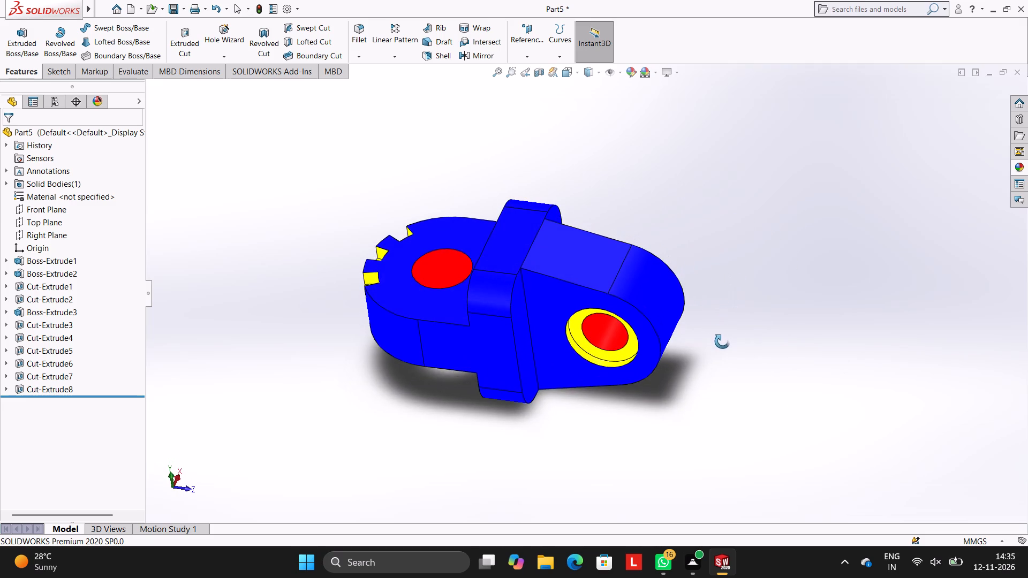
middle_click_drag(722, 341, 722, 348)
Save the part in Documents as ROUNDED BLOCK WITH NATCHED BORE AND THREADED STUB.
key("ctrl+s")
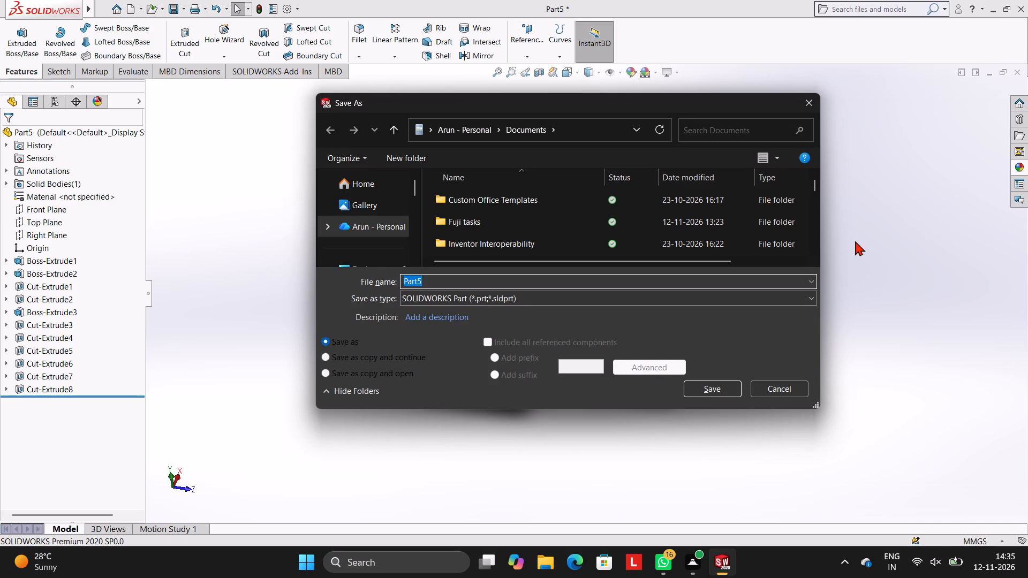
key("r")
type("OUNDED")
key("space")
type("BLOCK WITH NATCHED")
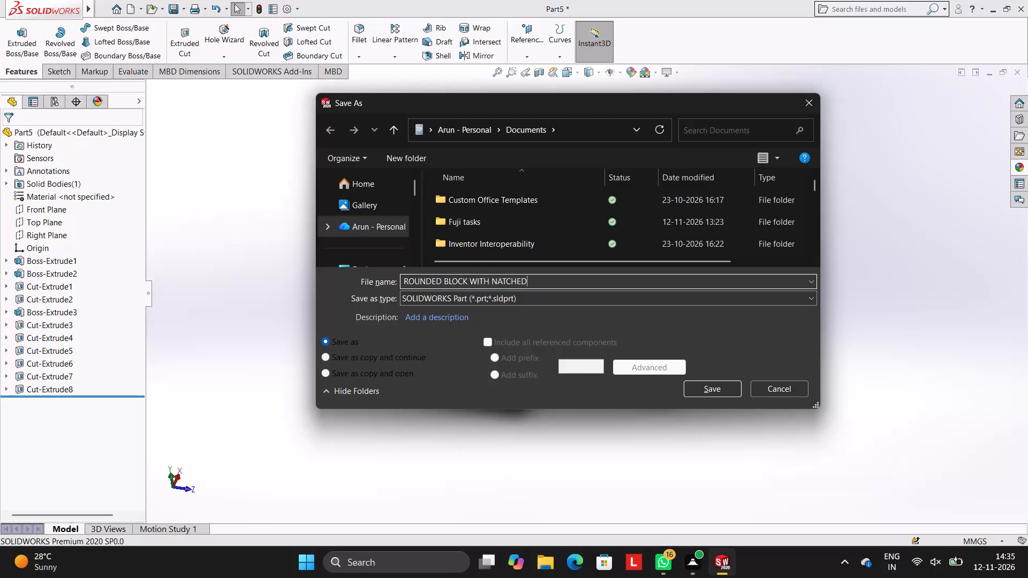
key("space")
type("BORE")
key("space")
type("AND")
key("space")
key("t")
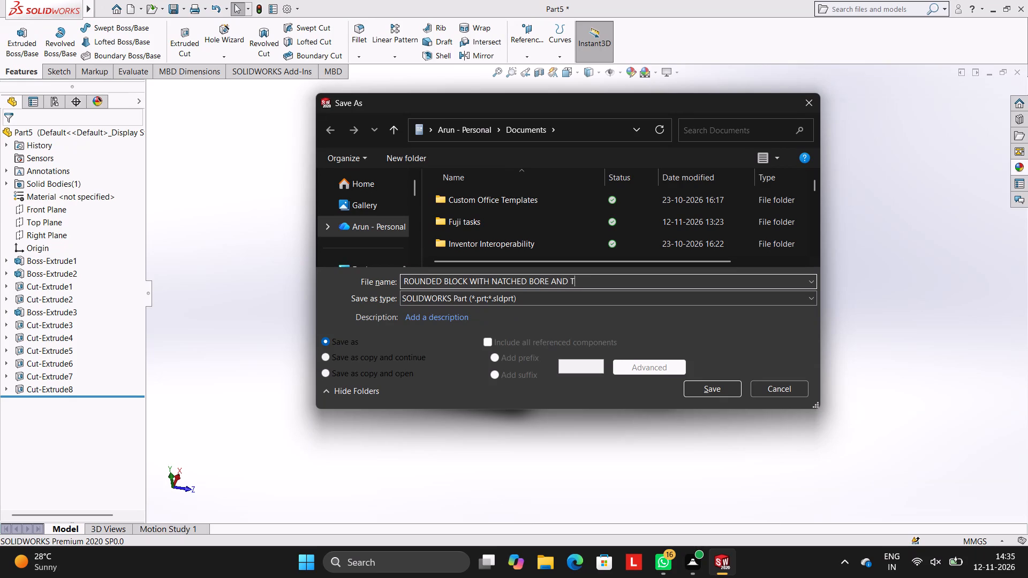
type("HREAD")
type("ED STUB")
key("space")
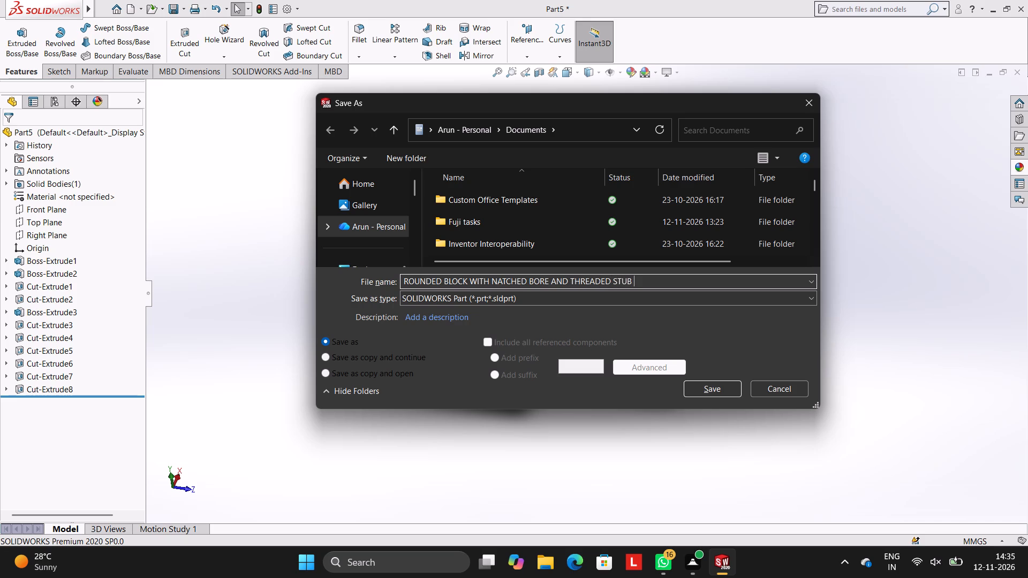
left_click(722, 385)
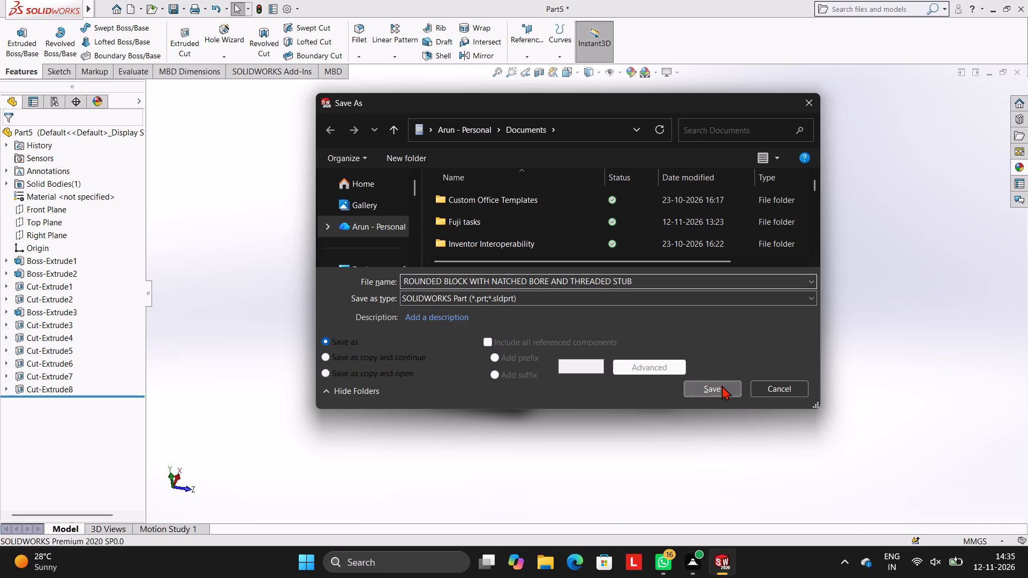
Save a PDF copy of the part in Documents under the same file name.
left_click(182, 7)
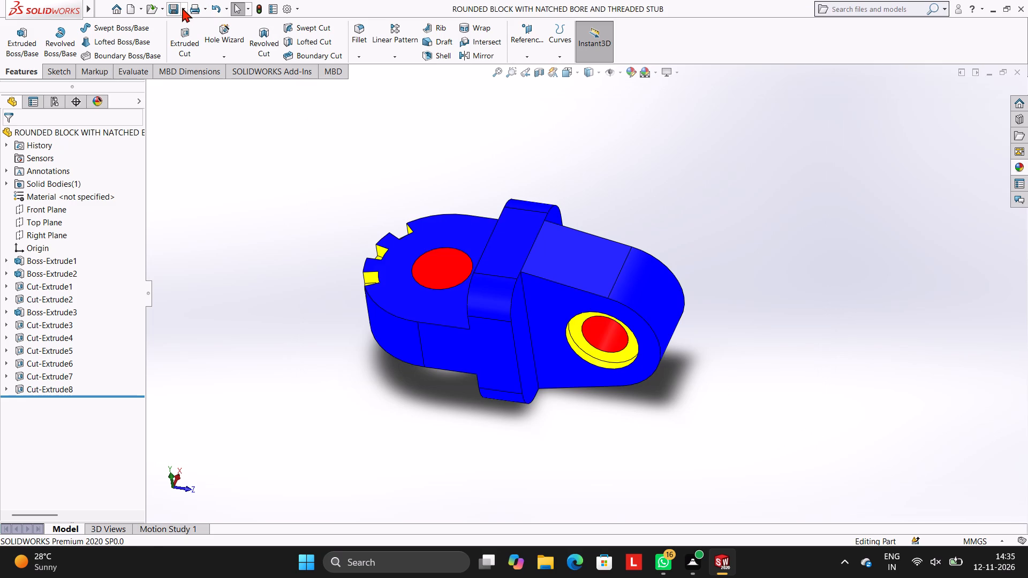
left_click(185, 37)
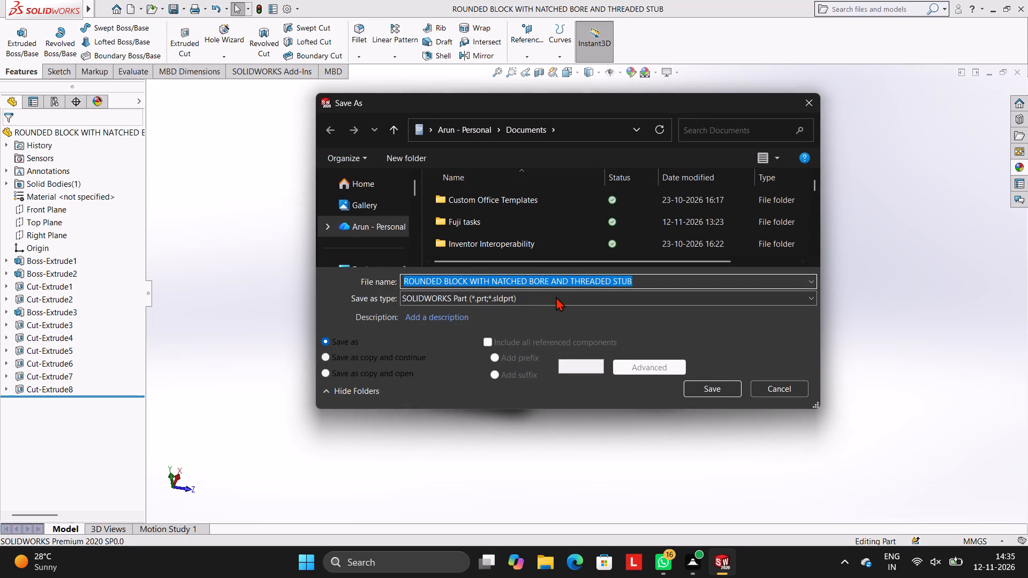
left_click(554, 296)
left_click(508, 86)
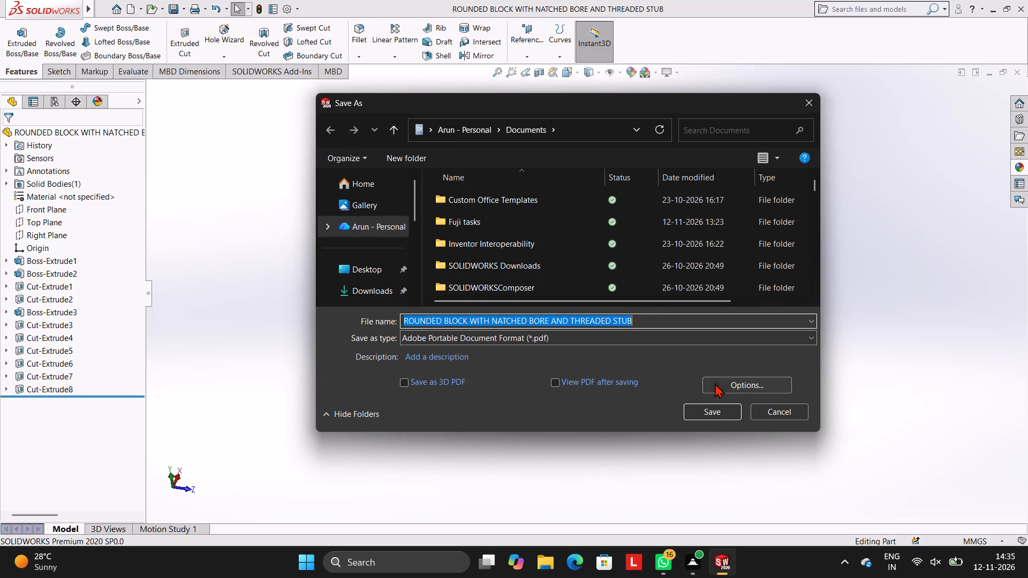
left_click(713, 414)
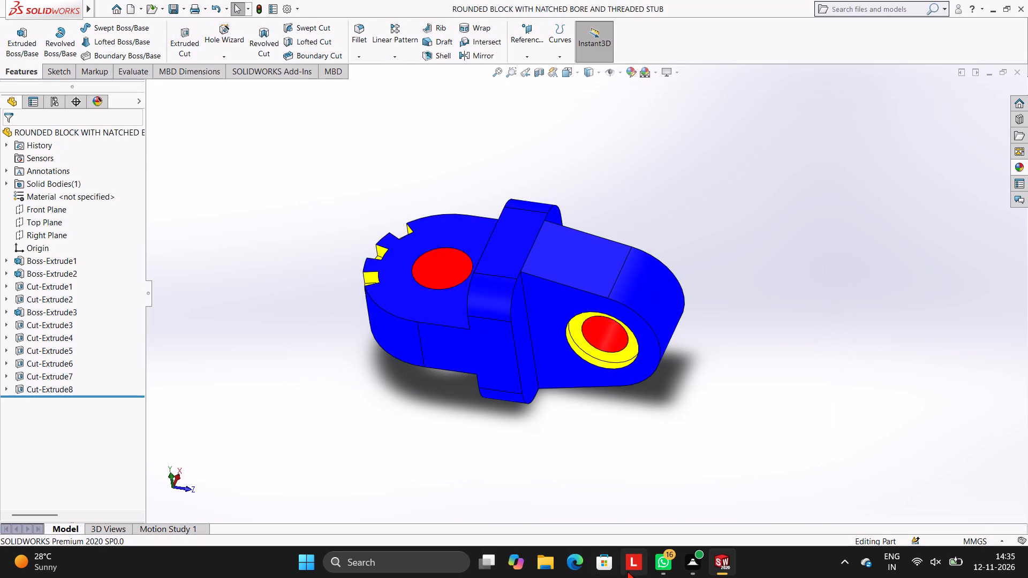